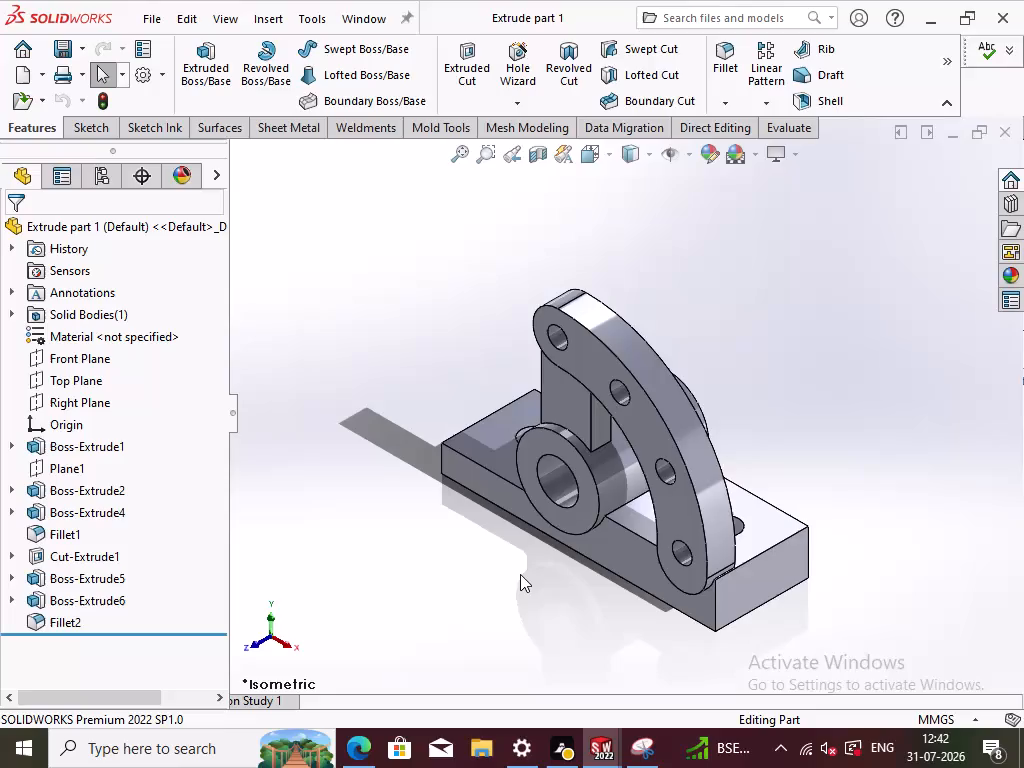
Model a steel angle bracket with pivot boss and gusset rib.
Create a new part document from the Part template.
key(ctrl+n)
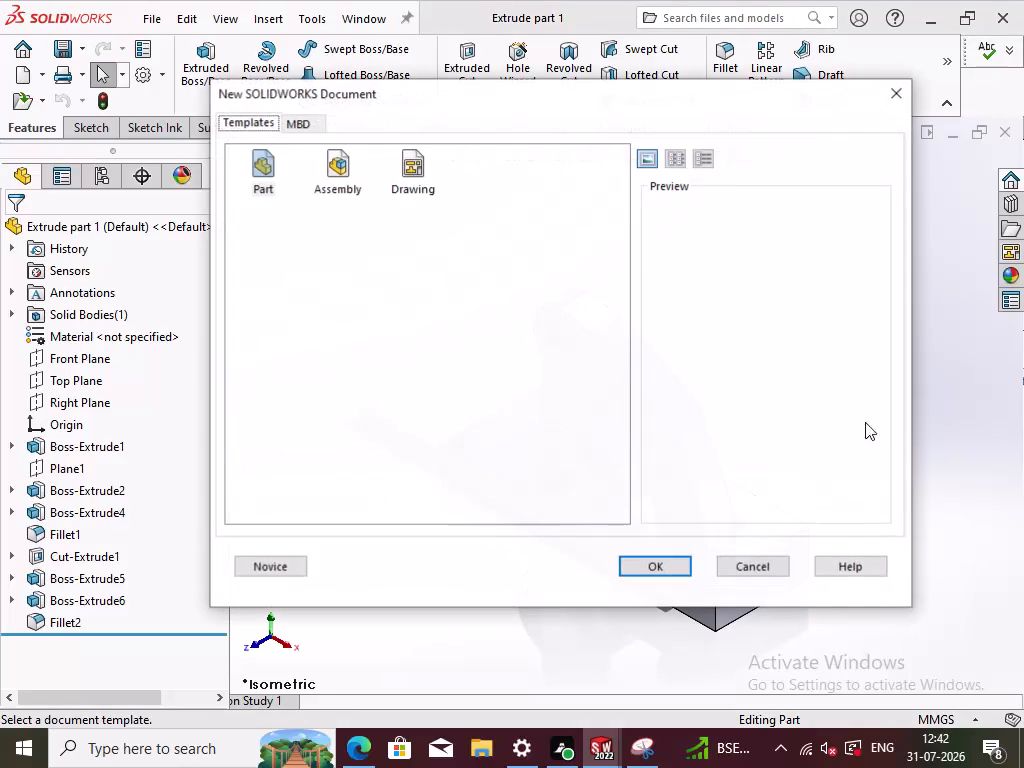
click(262, 183)
click(660, 559)
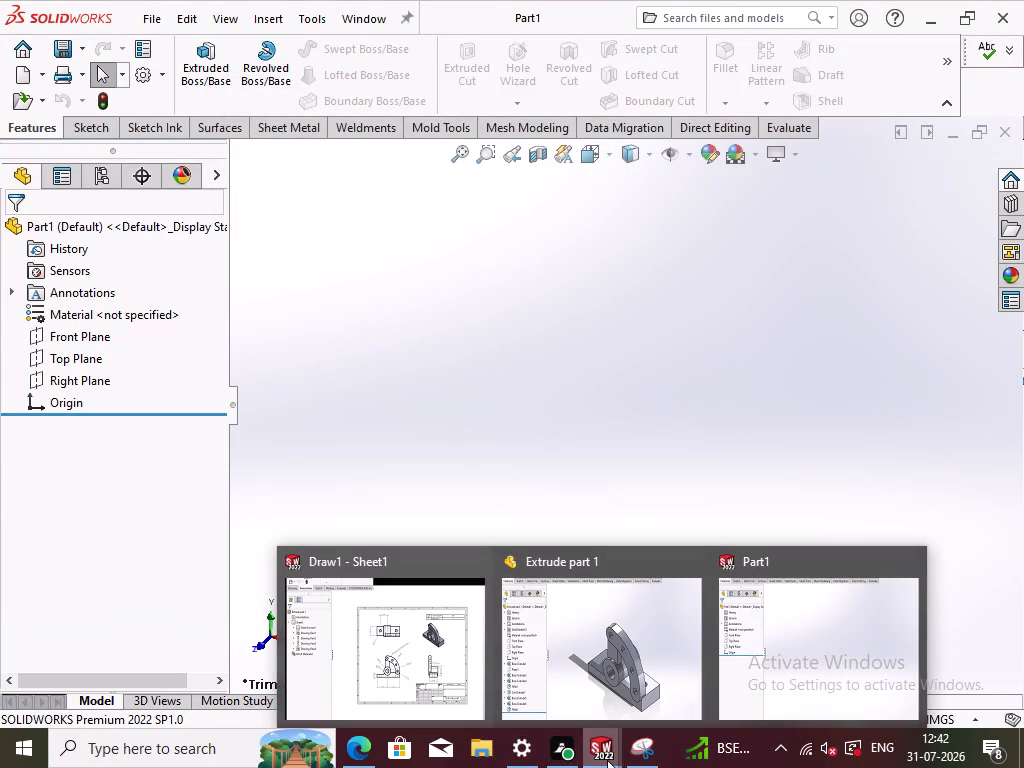
Close the open Extrude part 1 model and its drawing, leaving only the new part open.
click(687, 559)
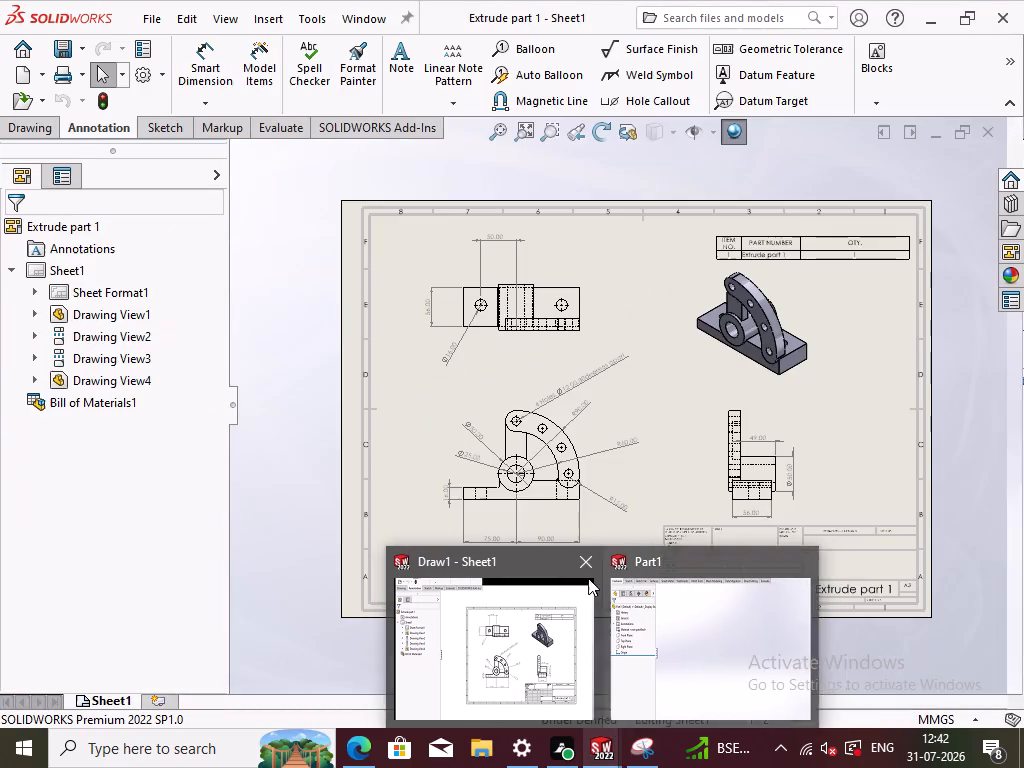
click(584, 563)
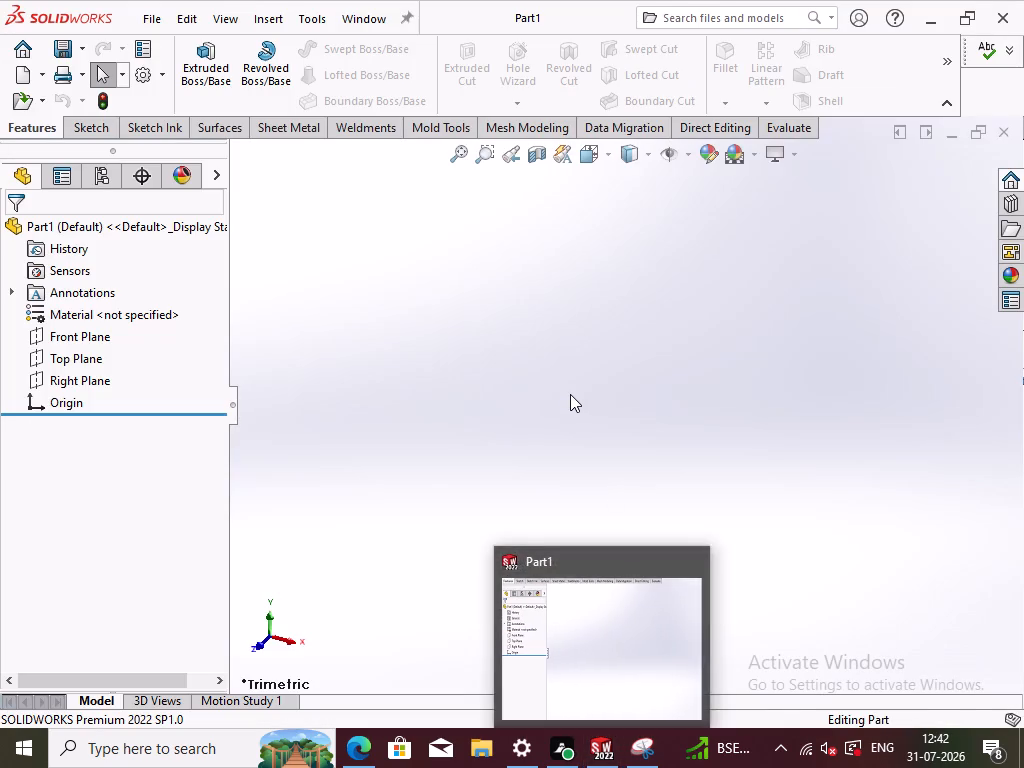
click(570, 394)
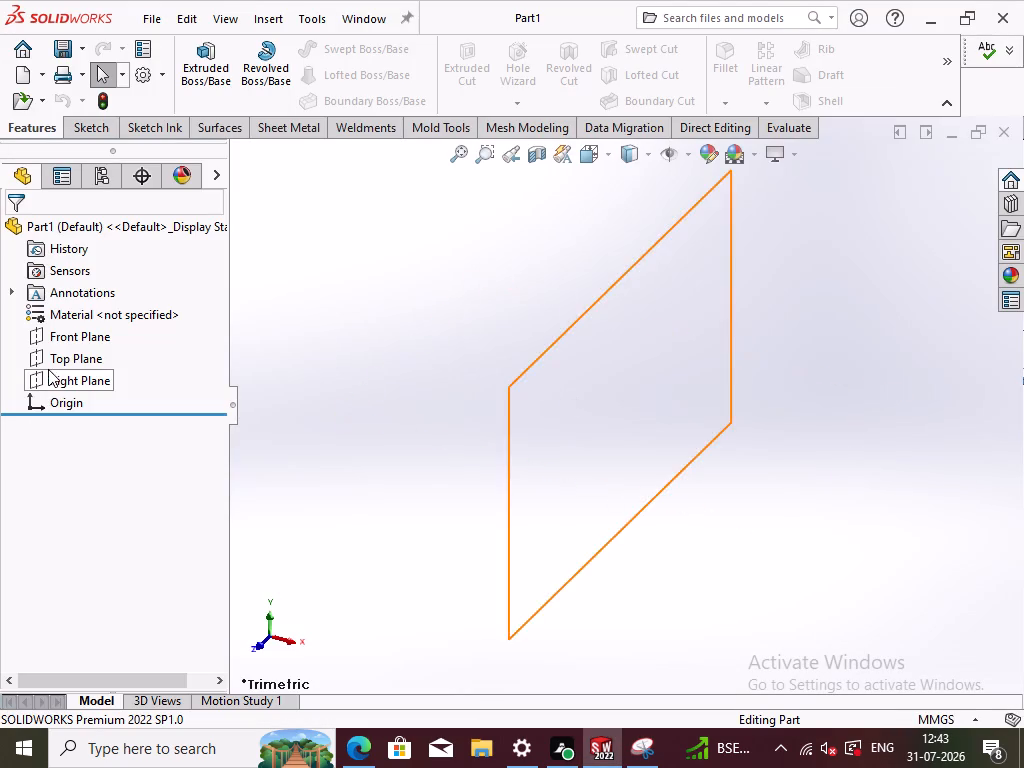
Start a new sketch on the Front Plane.
click(69, 333)
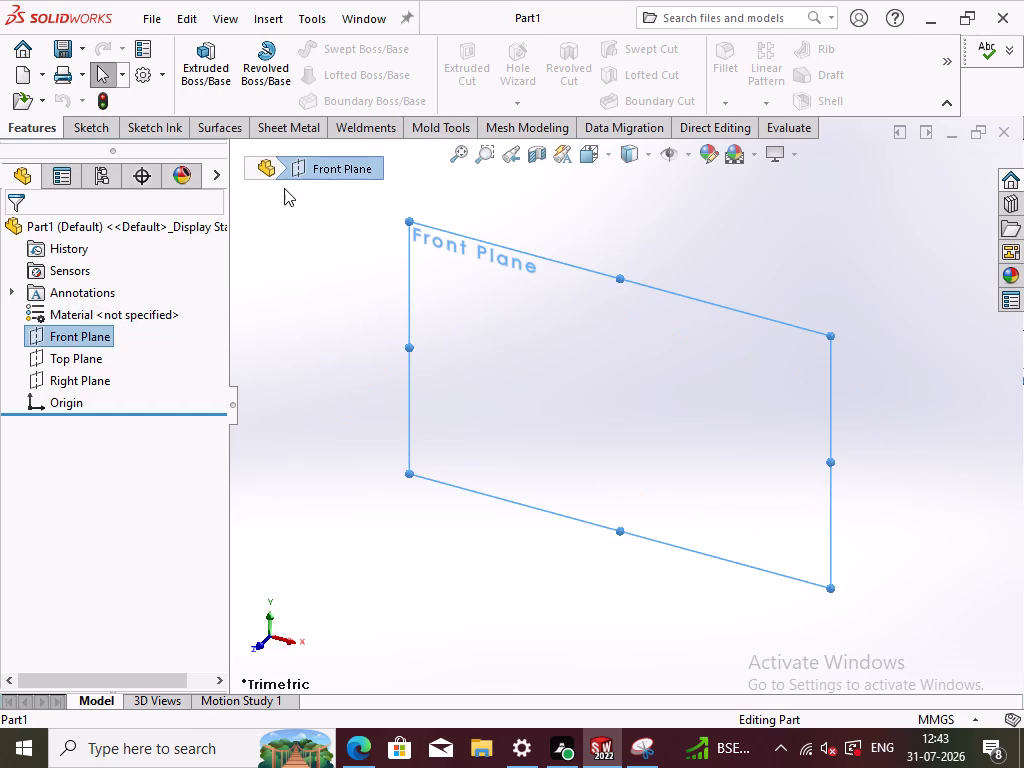
click(94, 133)
click(203, 73)
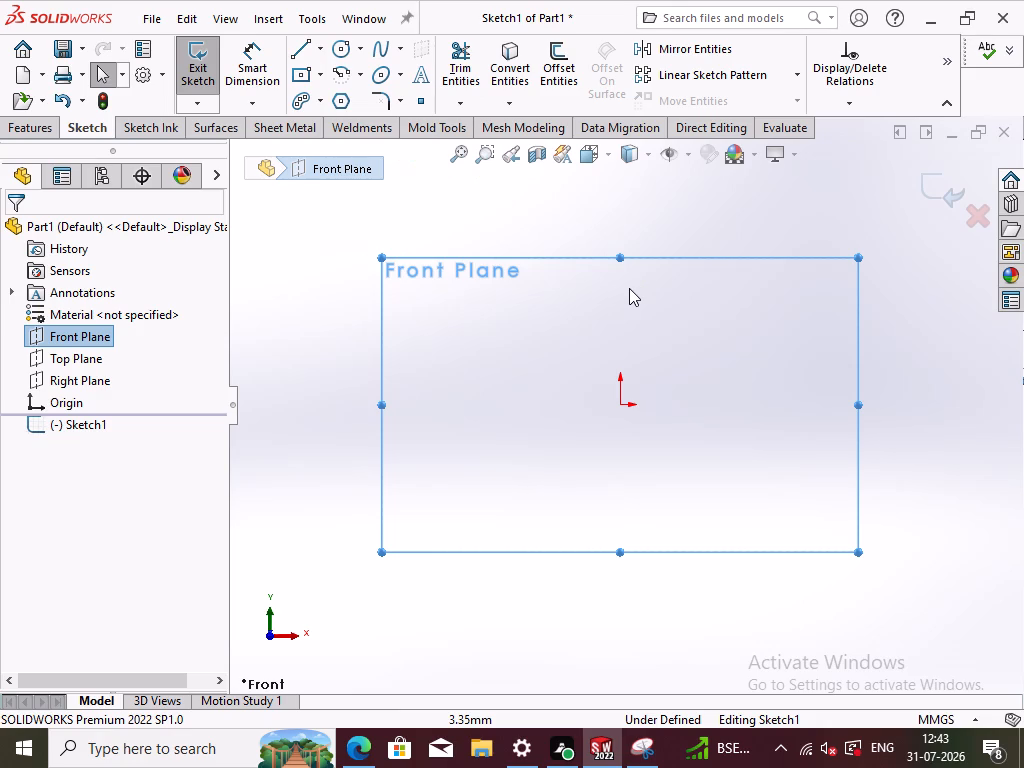
Sketch a vertical line about 66 mm long upward from the origin.
click(311, 44)
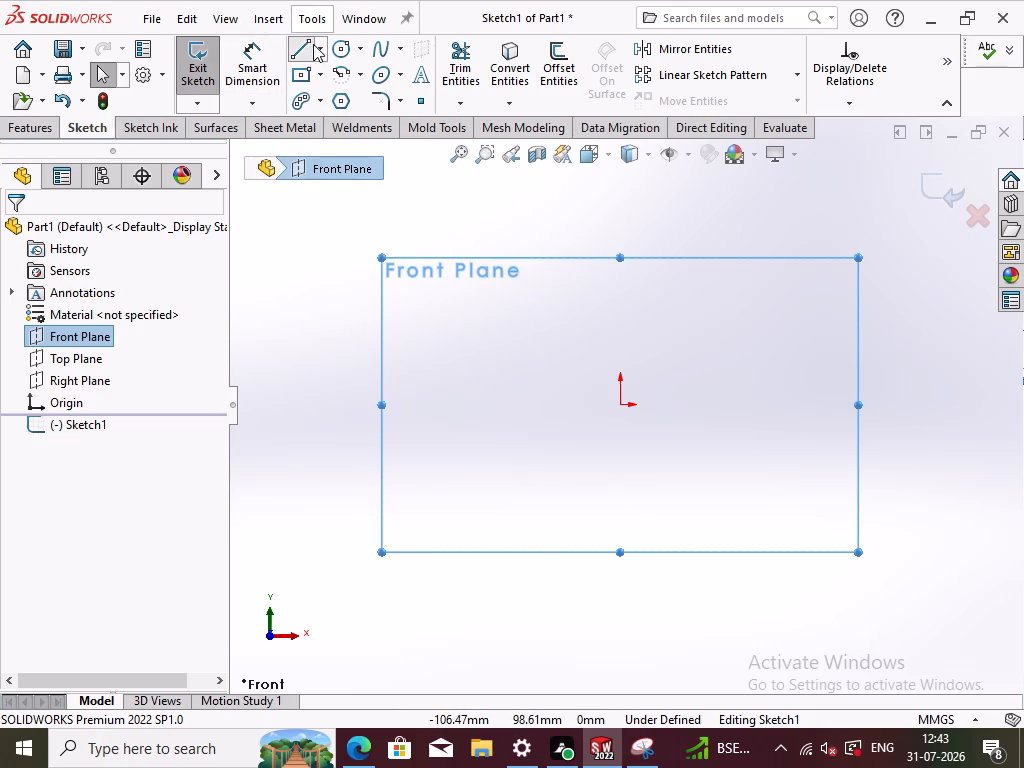
double_click(623, 404)
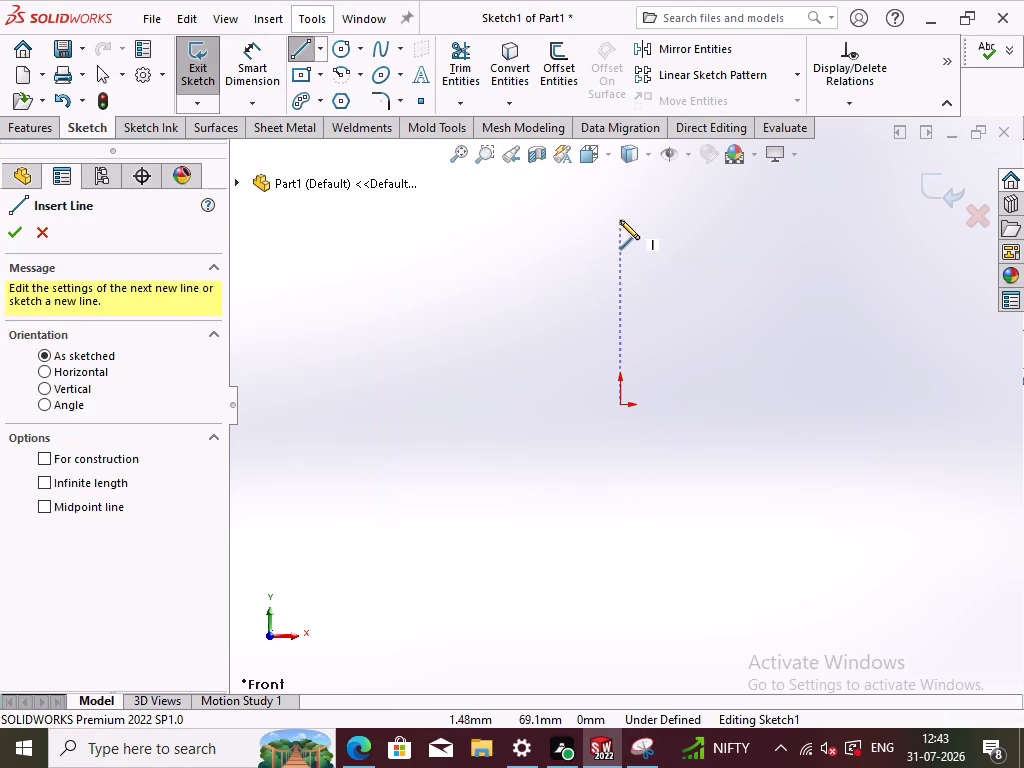
click(621, 402)
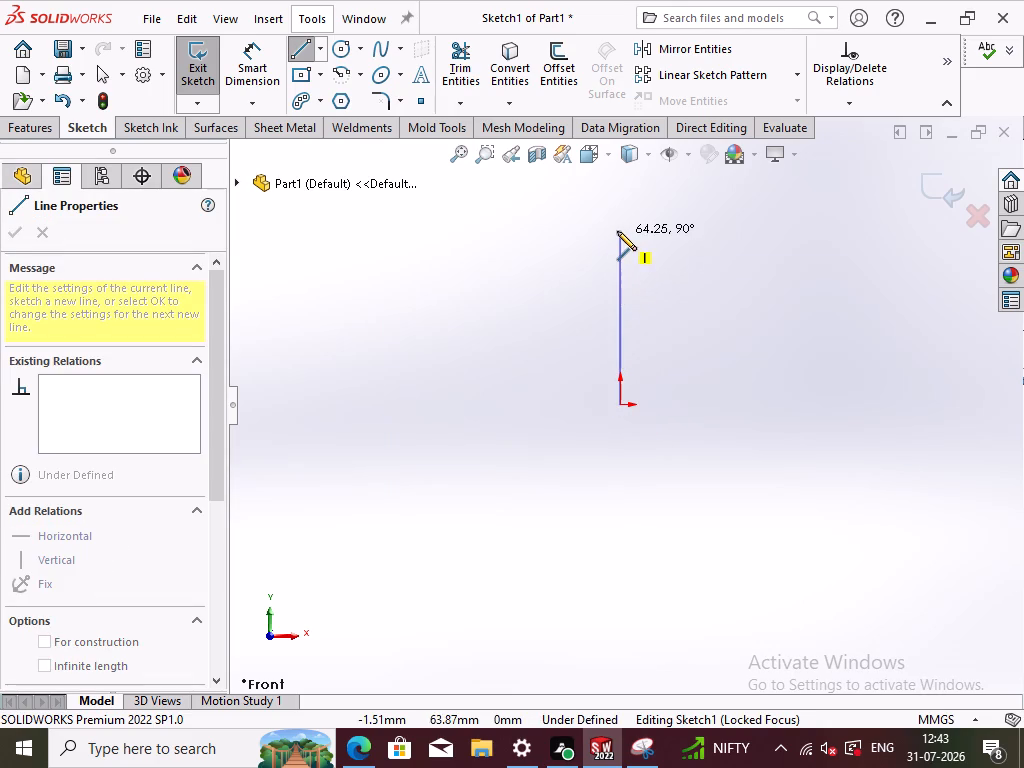
click(617, 228)
double_click(677, 227)
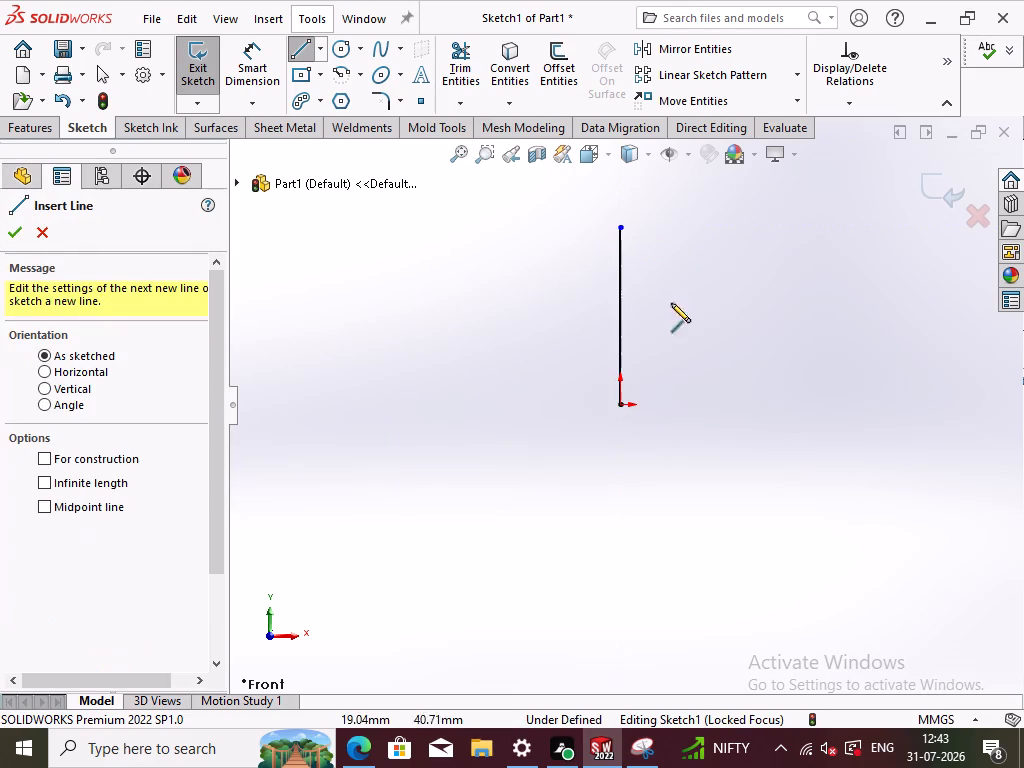
Add horizontal and vertical lines from its upper end, closing a stepped profile at the origin with a top edge about 21 mm and a downward leg at the far end.
click(621, 227)
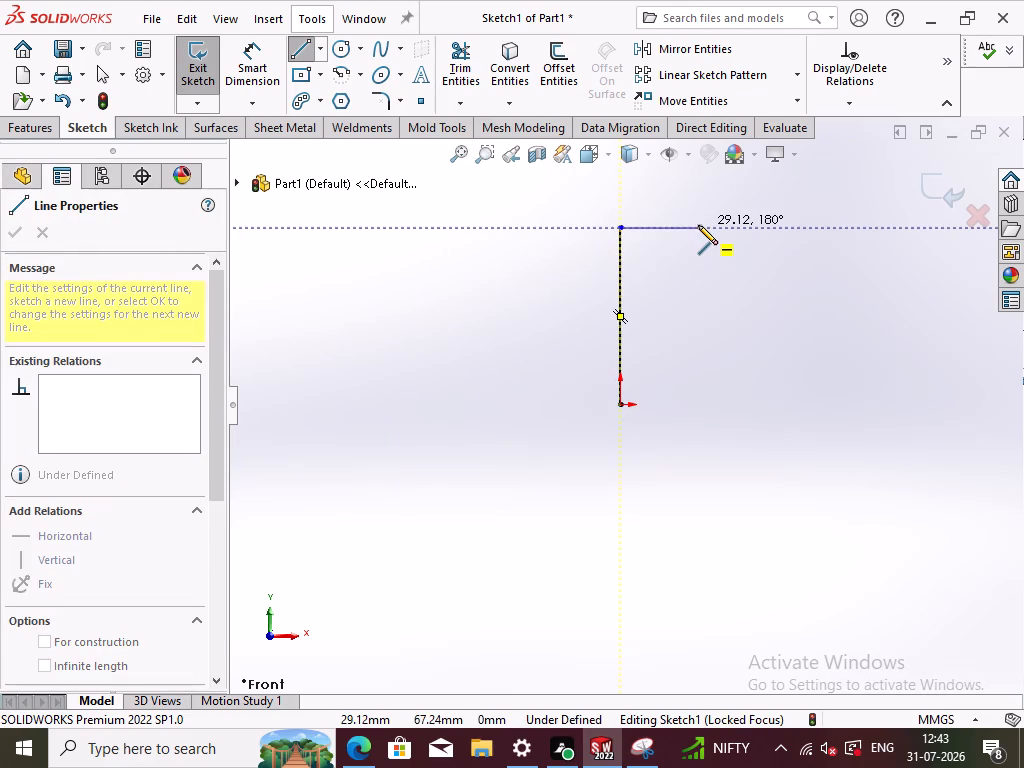
click(676, 225)
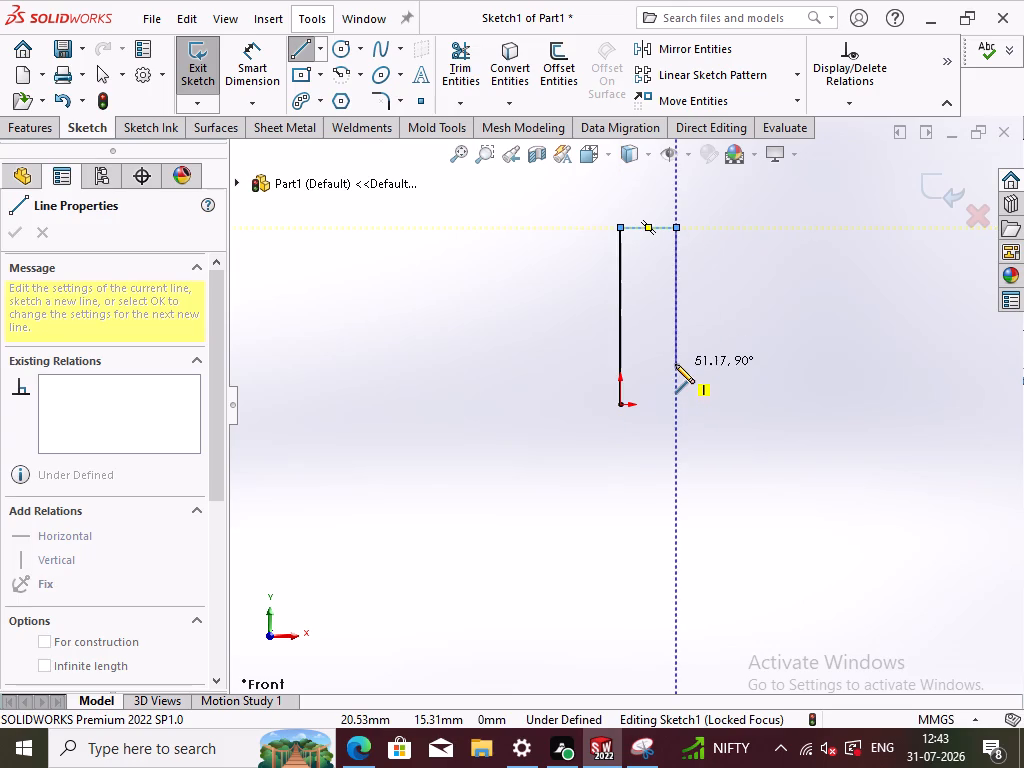
click(675, 351)
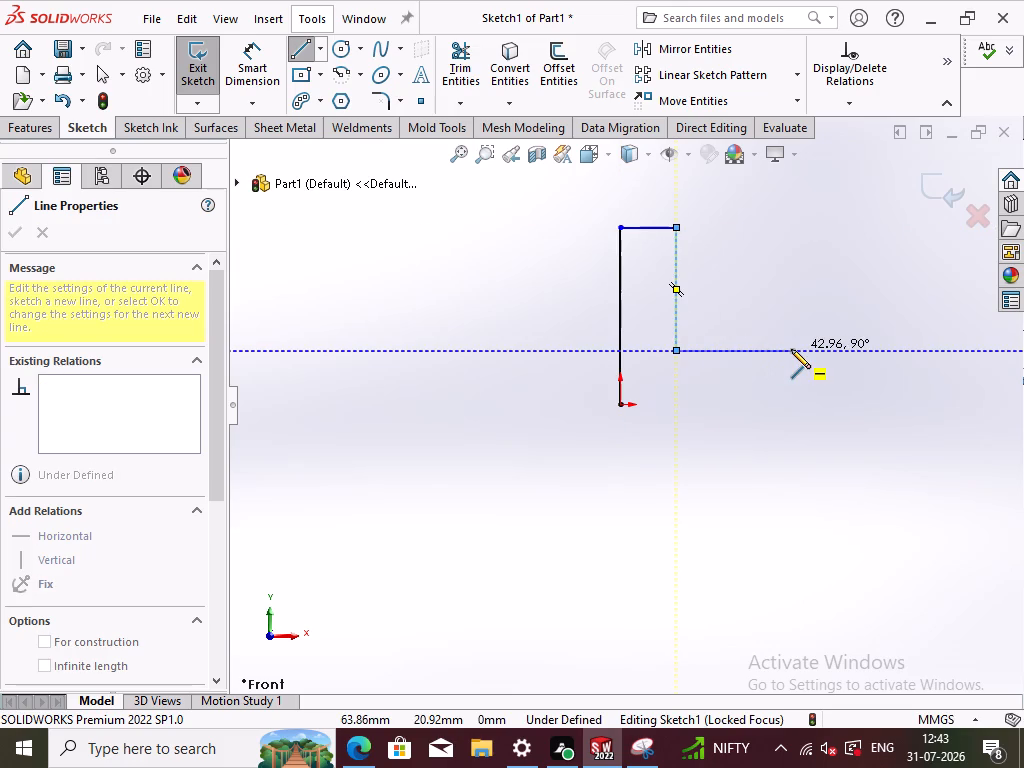
click(910, 356)
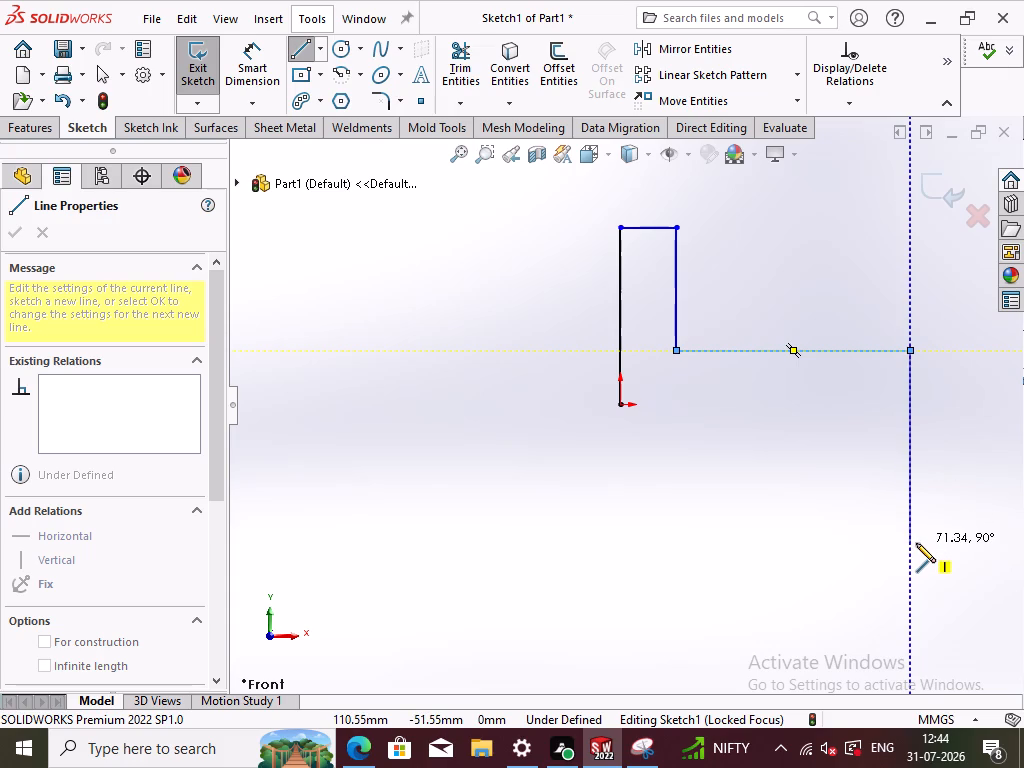
click(916, 543)
click(863, 548)
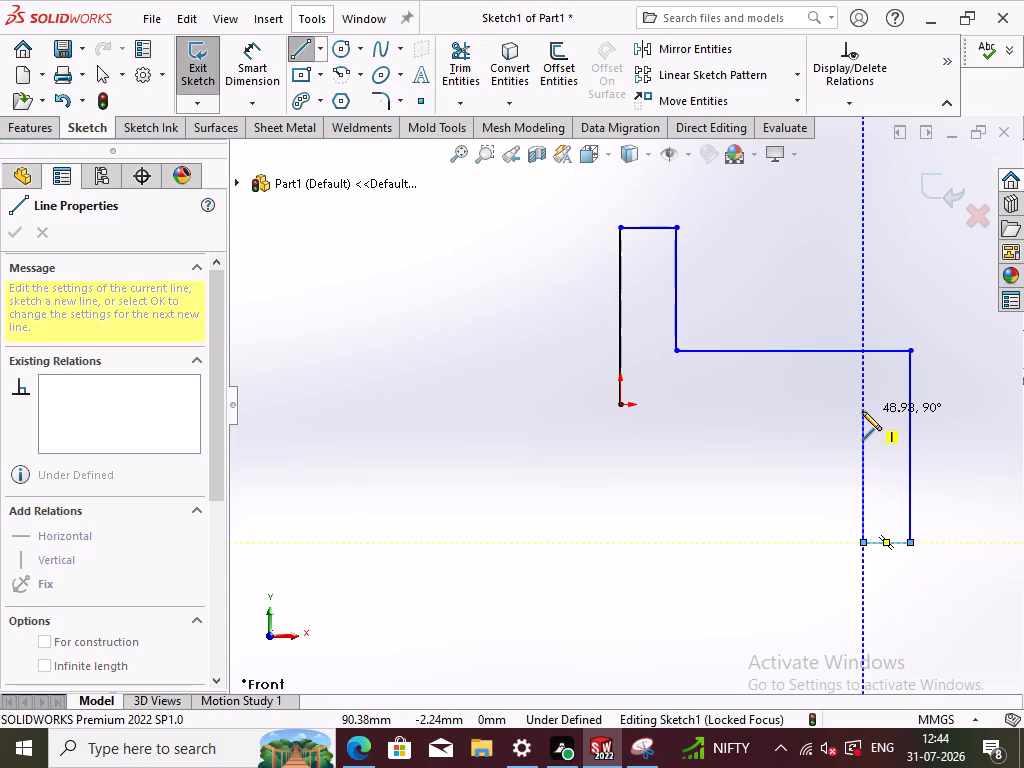
click(859, 380)
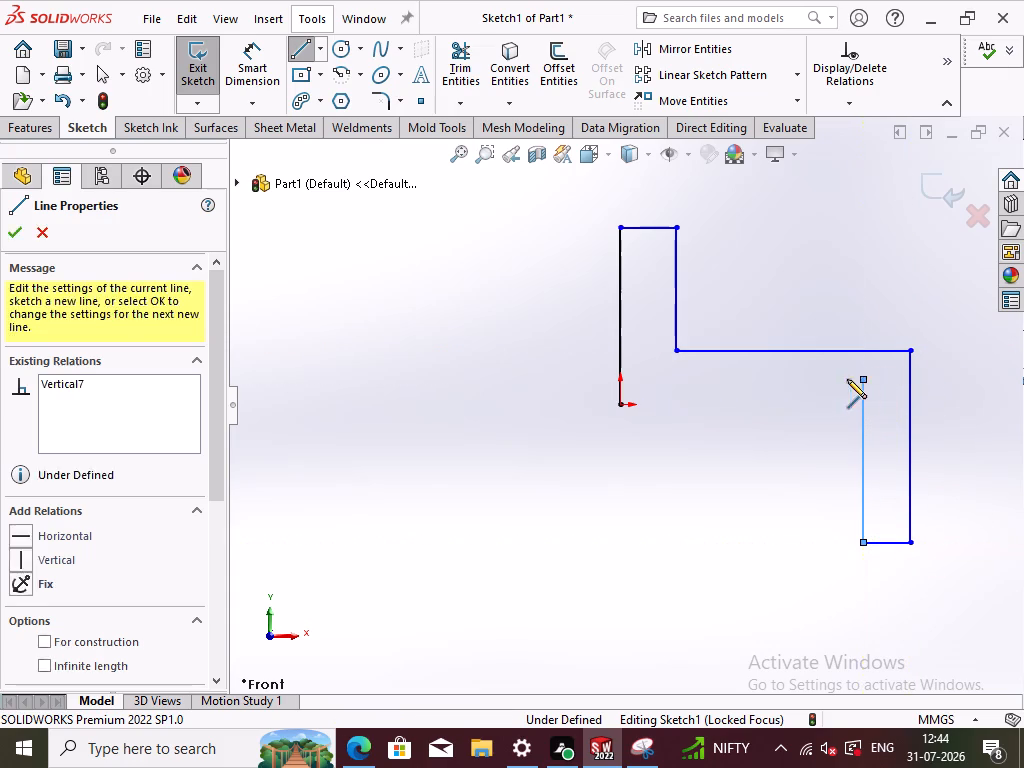
click(789, 381)
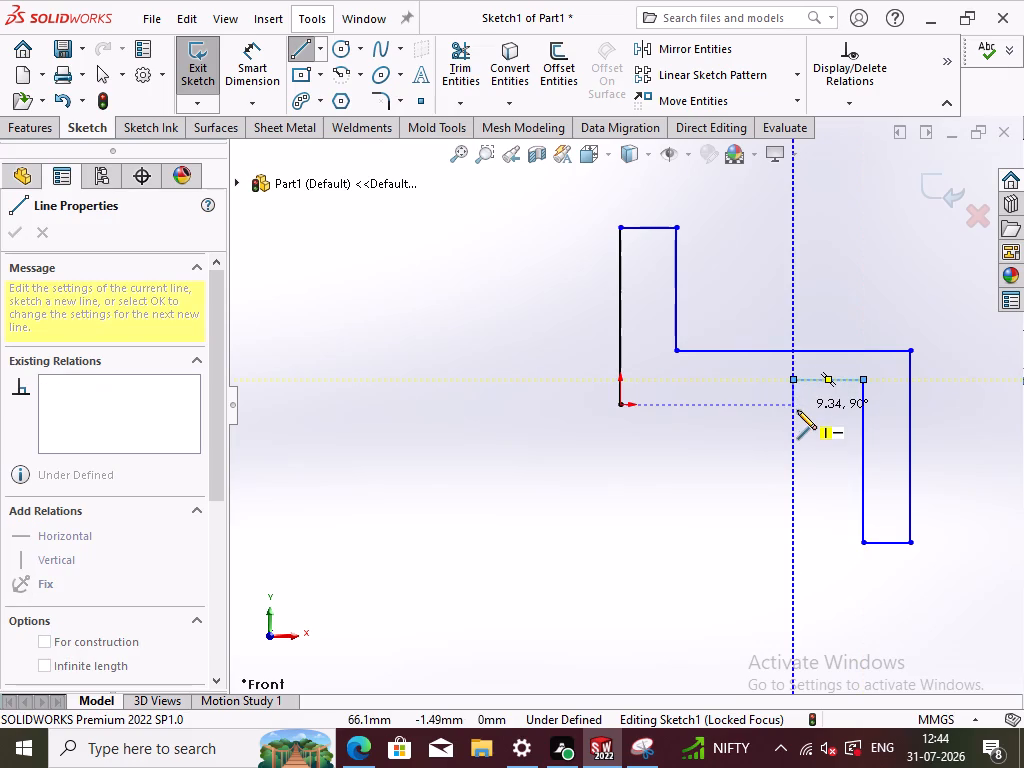
click(797, 410)
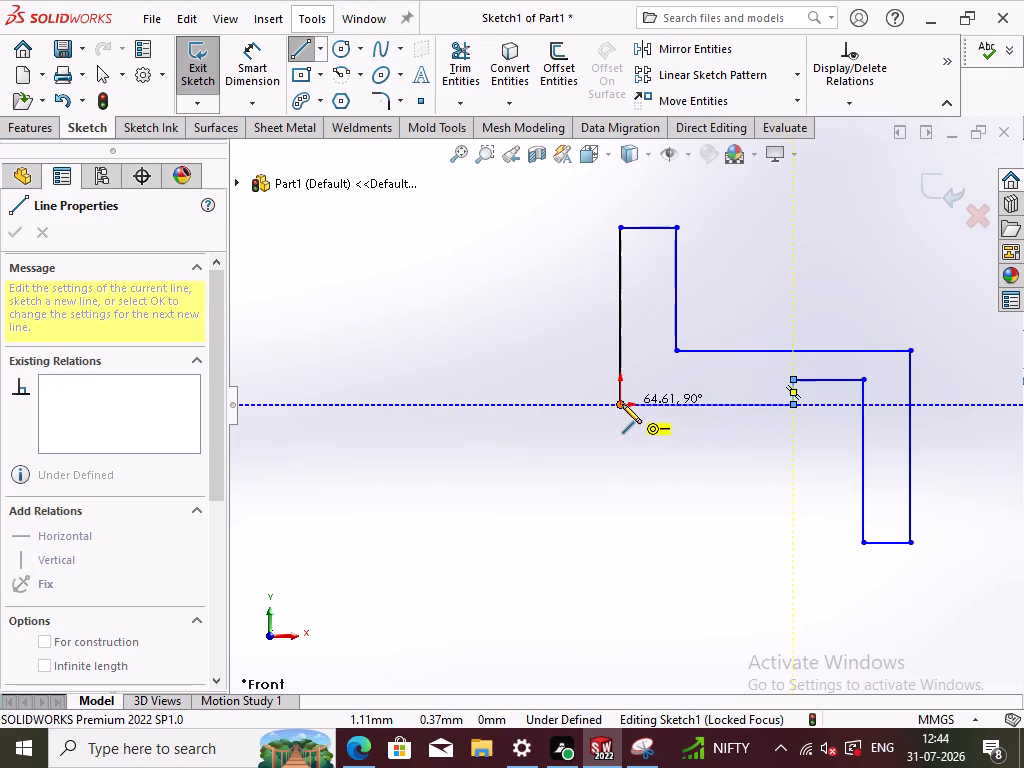
click(622, 404)
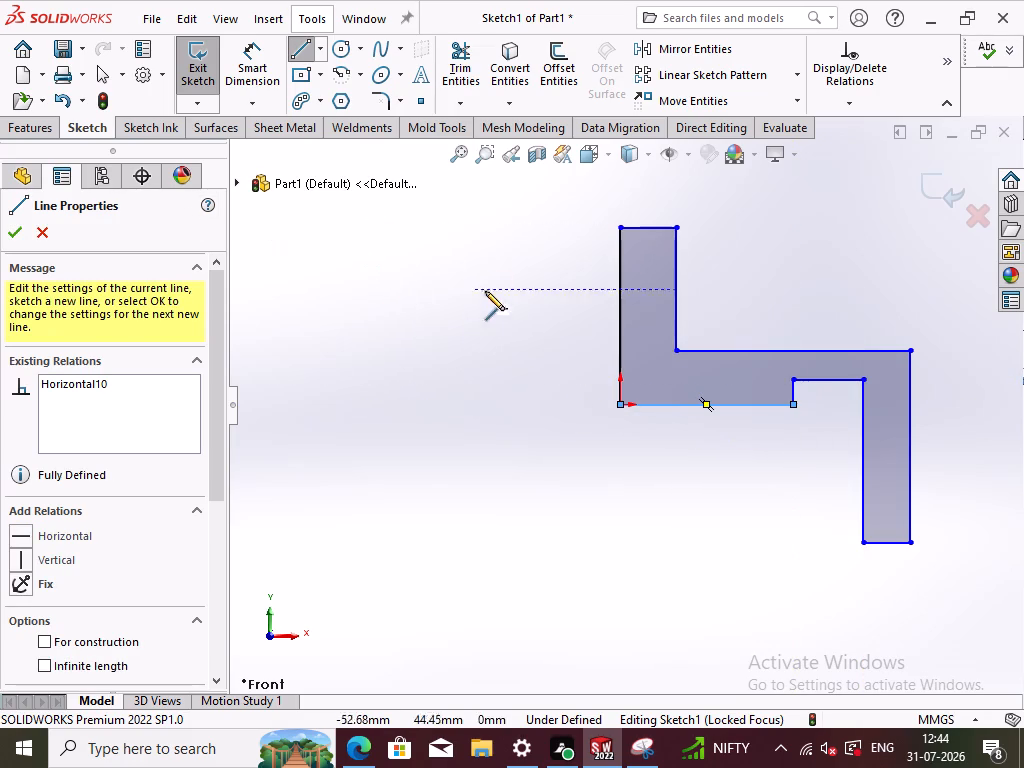
right_click(443, 275)
click(507, 297)
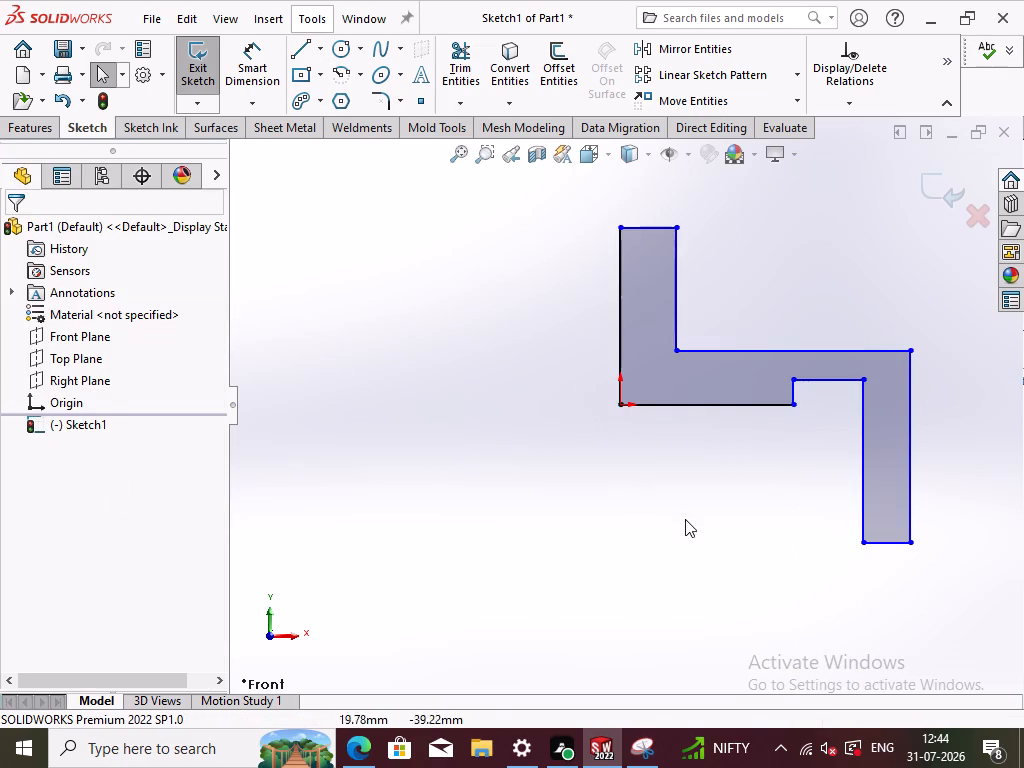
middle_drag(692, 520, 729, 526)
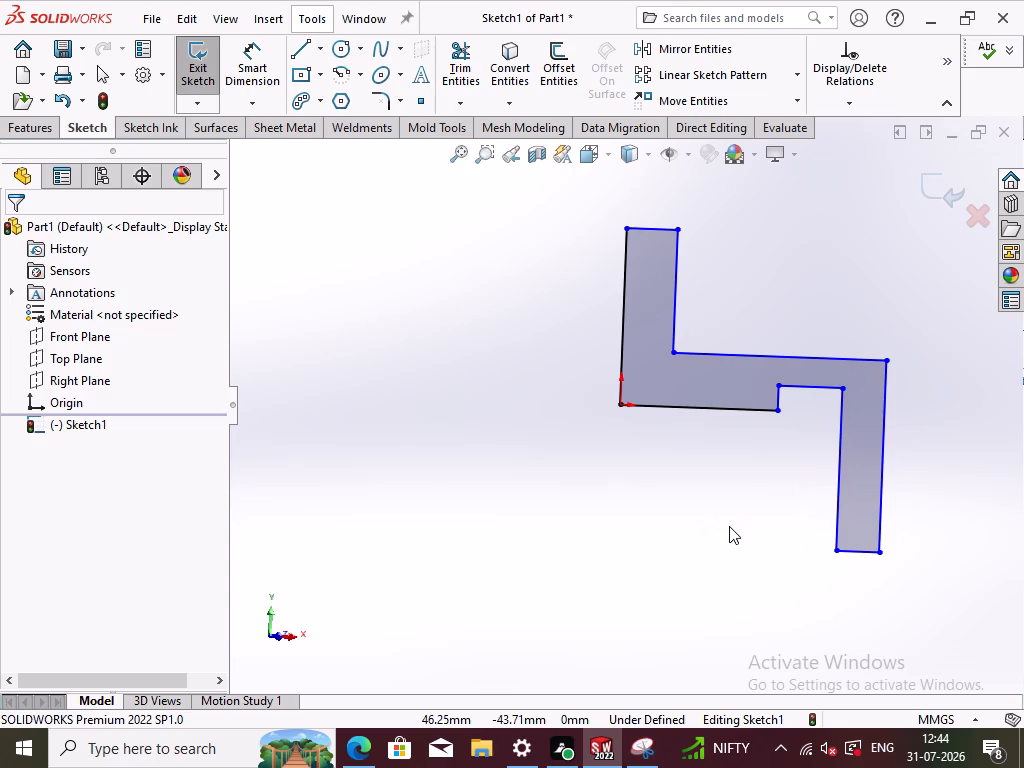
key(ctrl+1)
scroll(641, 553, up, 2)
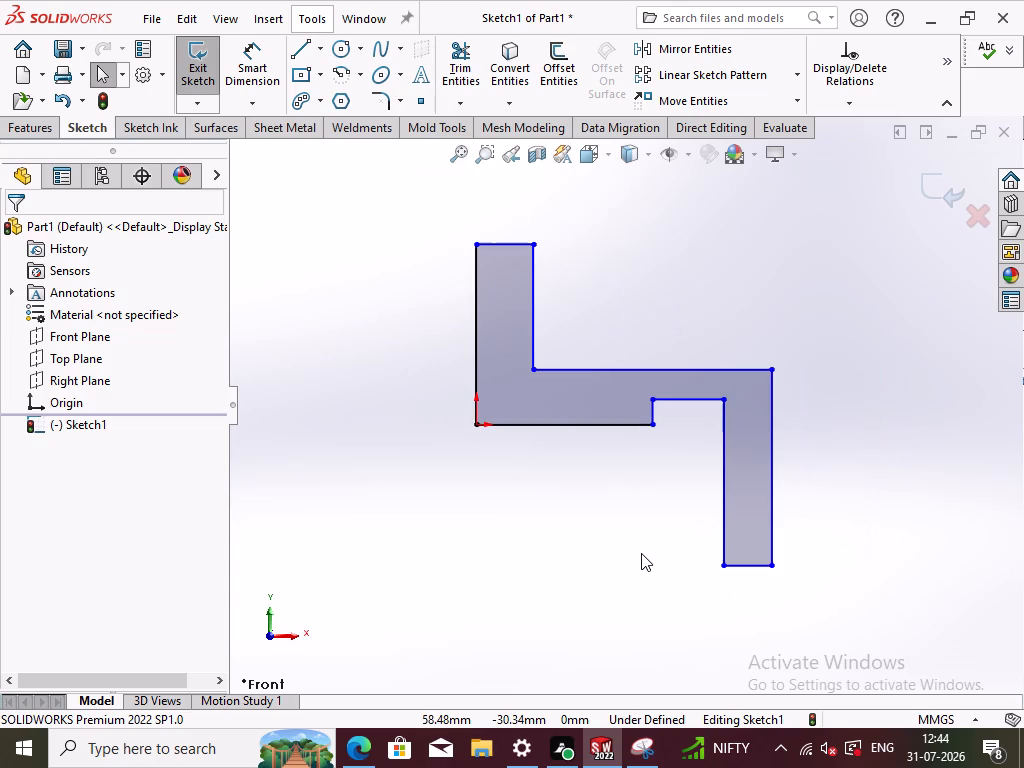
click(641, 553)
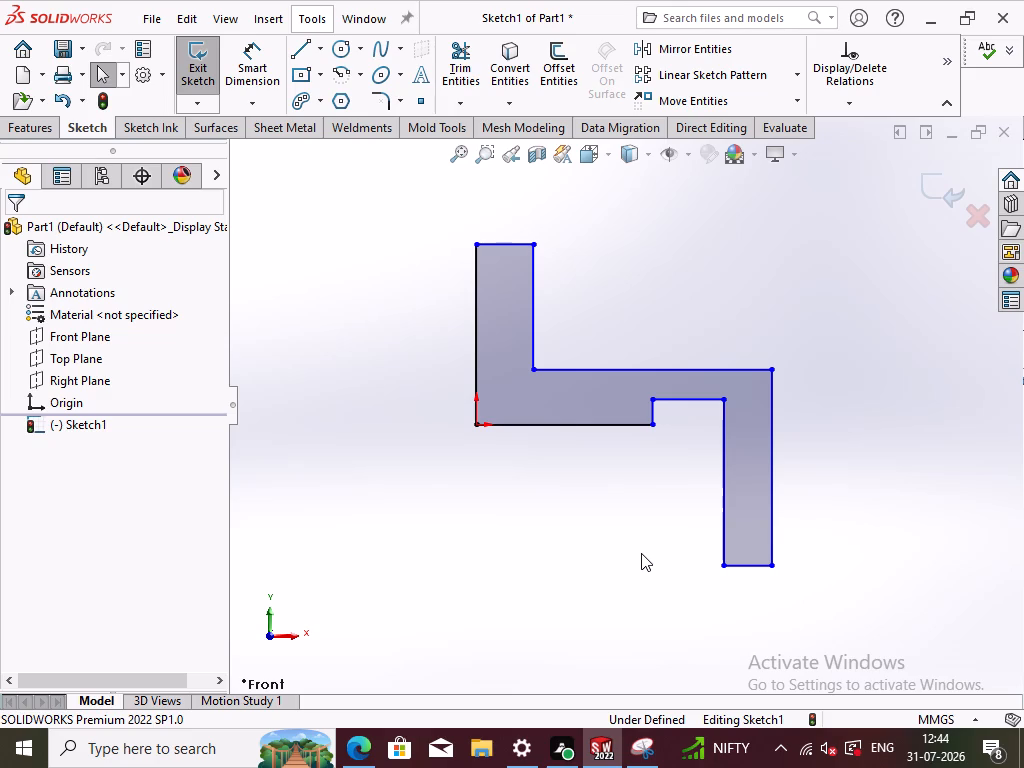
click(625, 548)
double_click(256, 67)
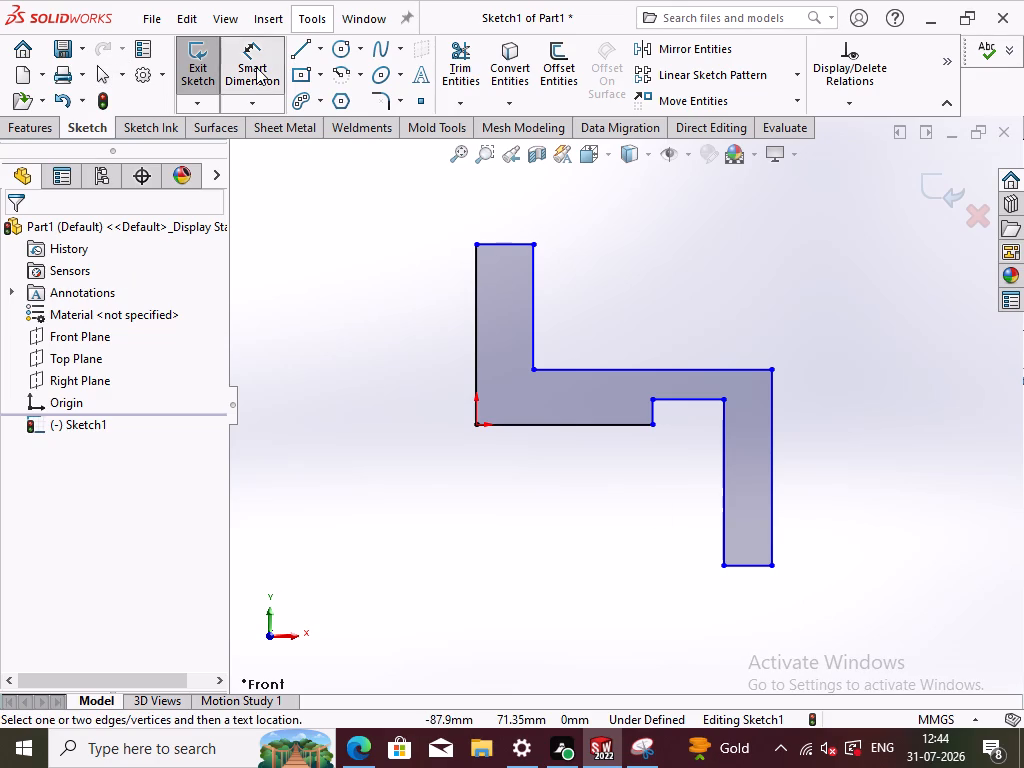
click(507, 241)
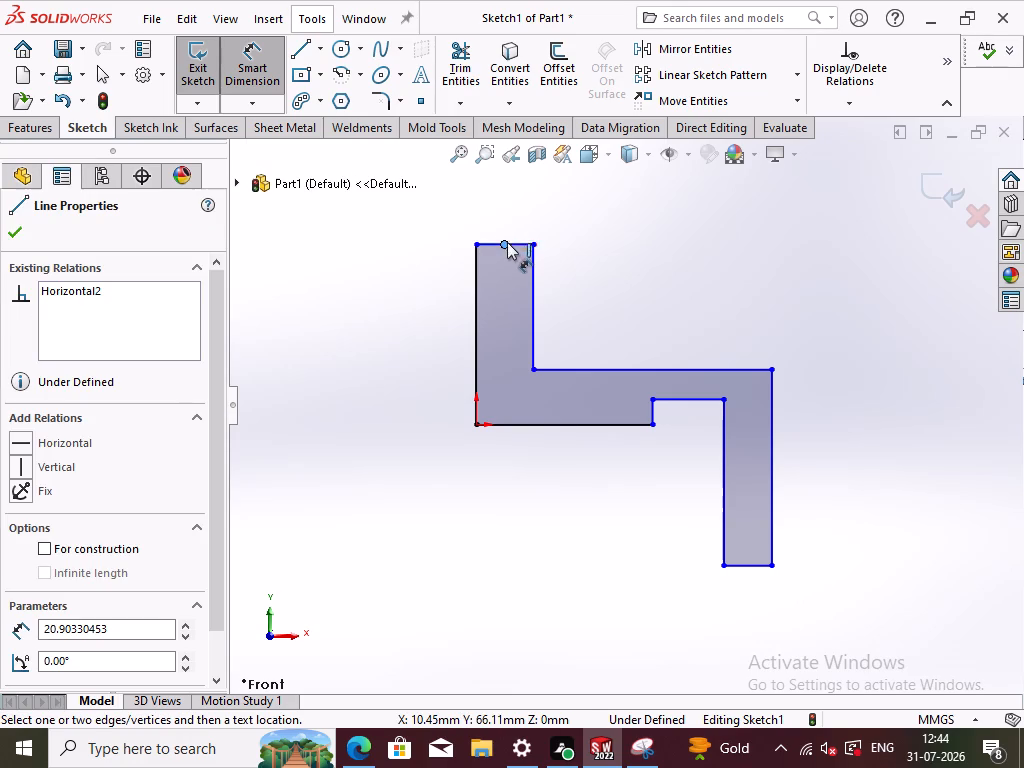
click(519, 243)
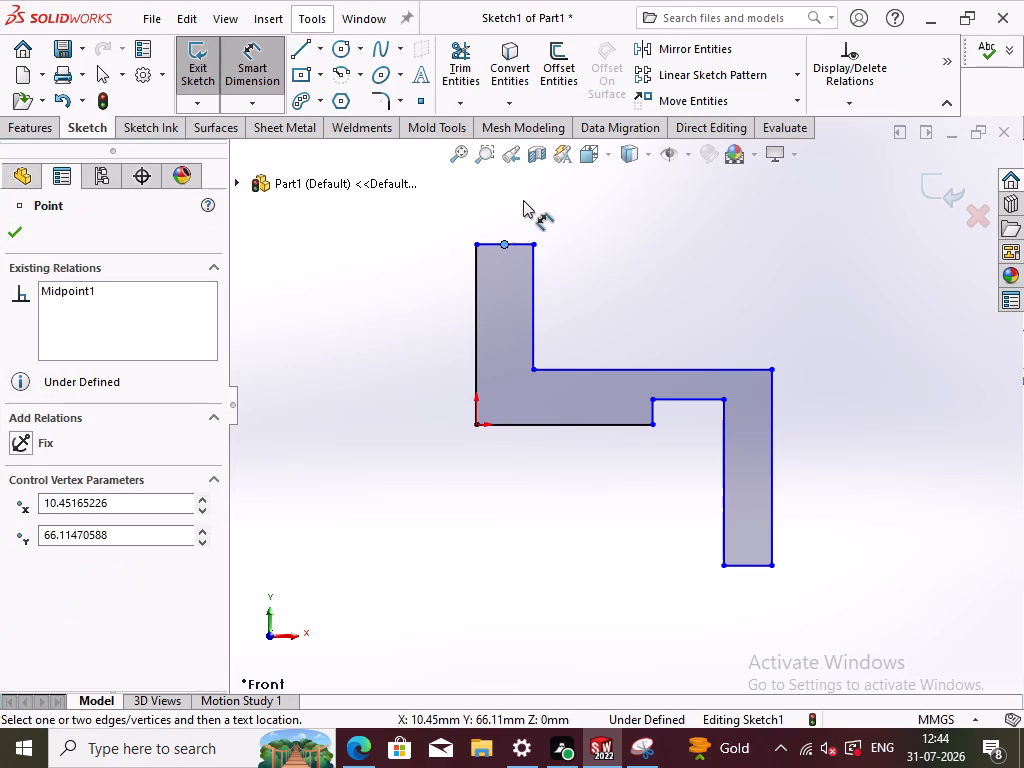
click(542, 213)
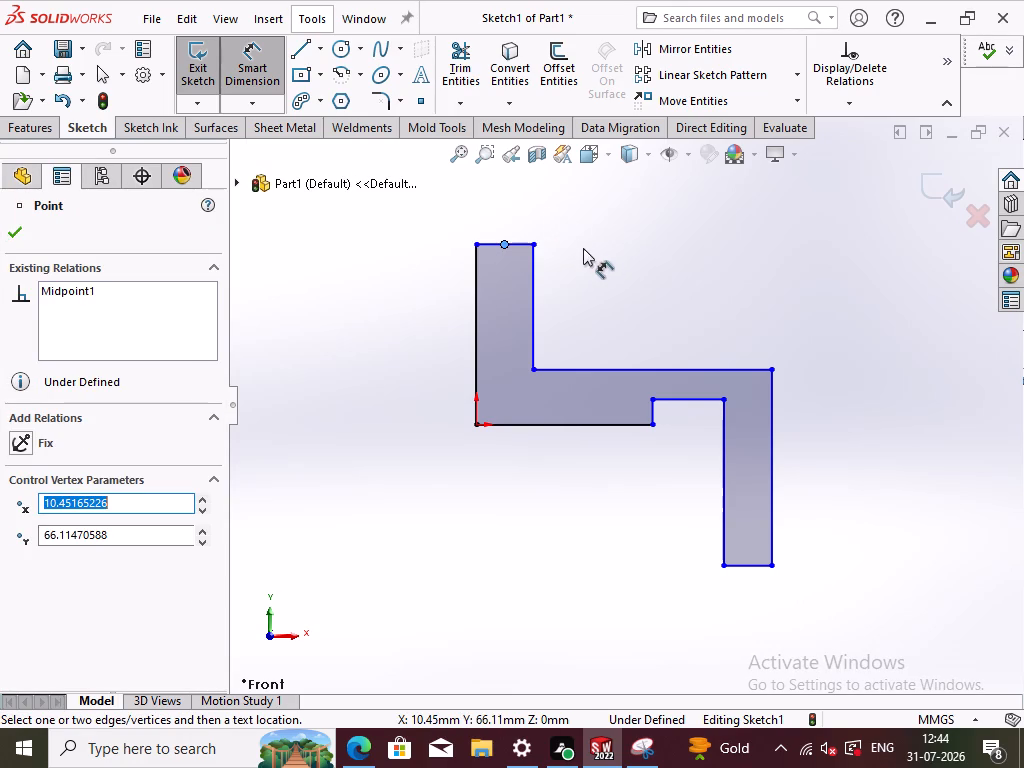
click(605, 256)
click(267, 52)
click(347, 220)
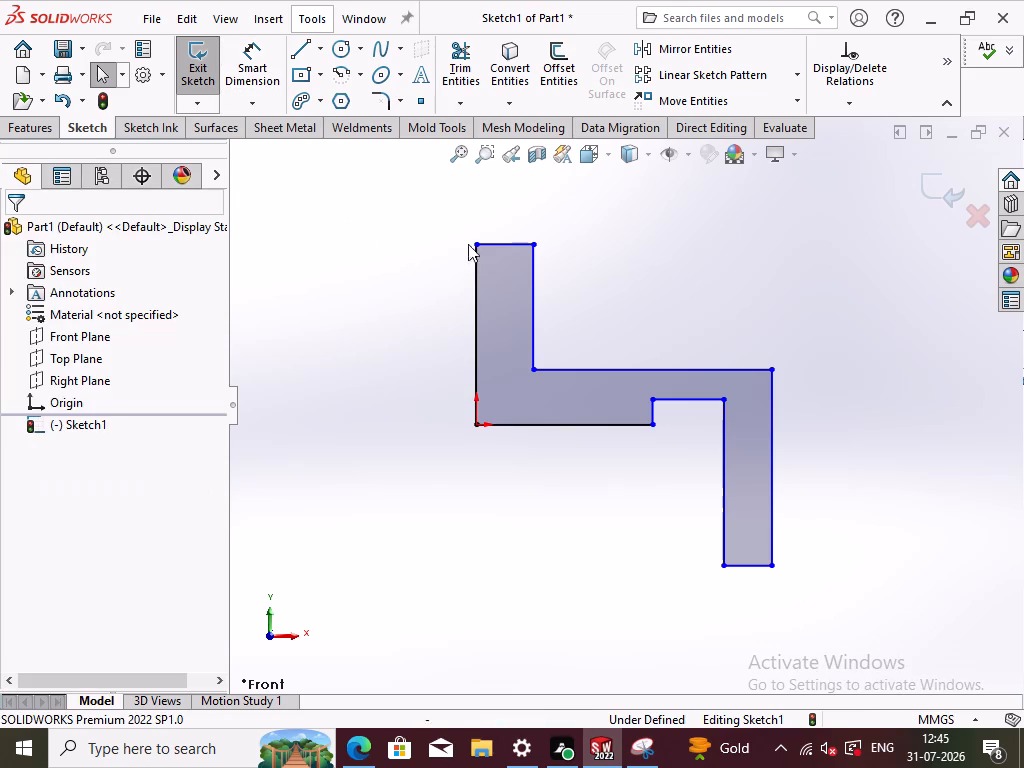
Dimension the top edge of the upright leg to 9 mm.
right_drag(600, 301, 603, 183)
click(484, 243)
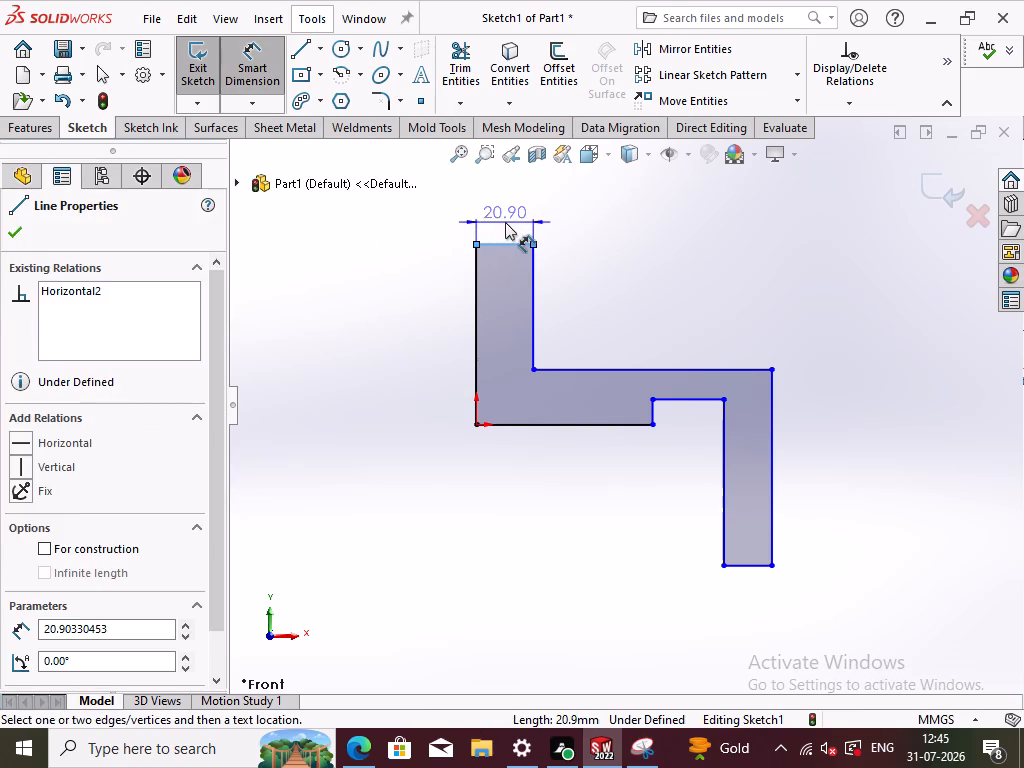
click(505, 222)
key(9)
key(Return)
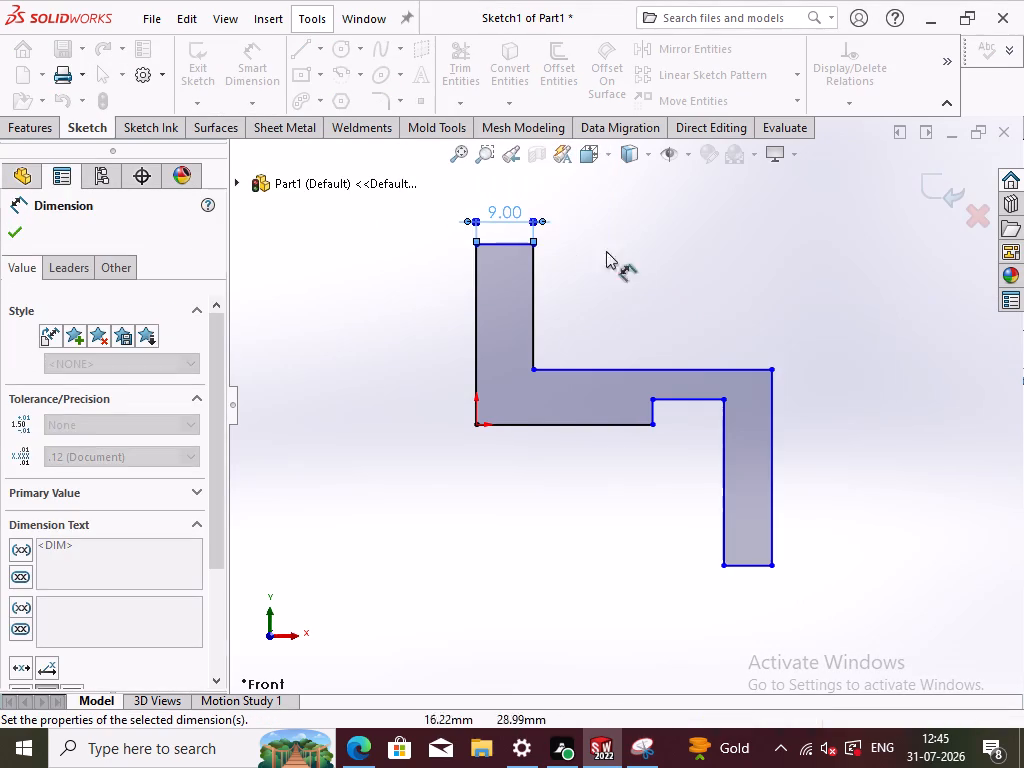
click(647, 279)
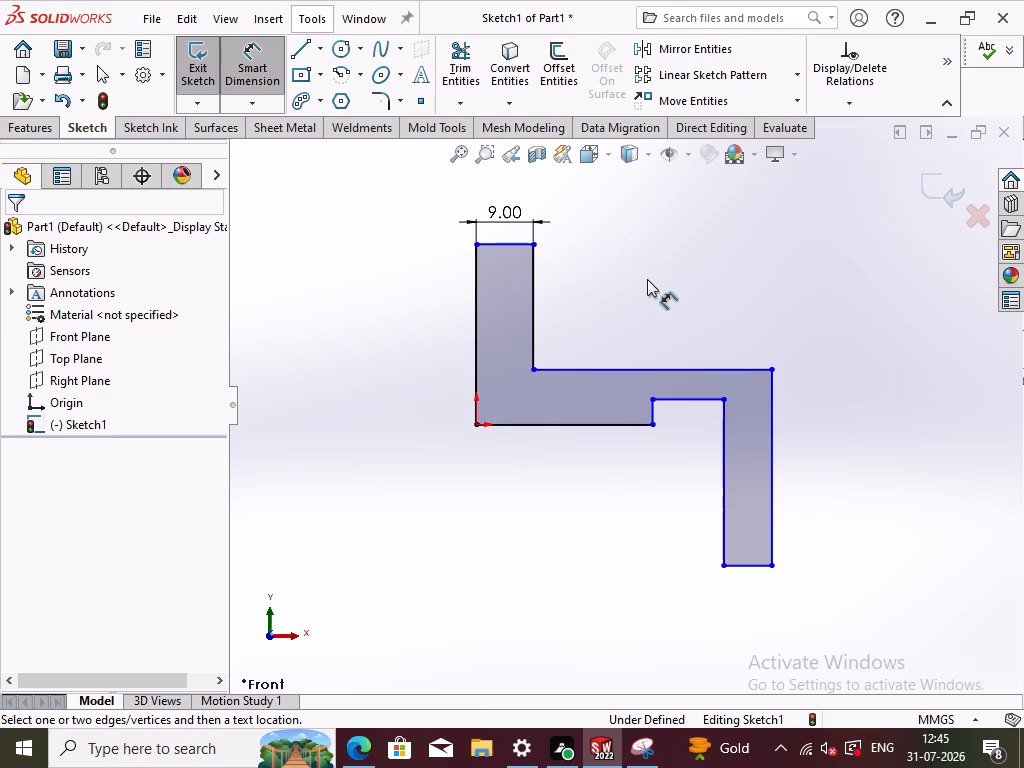
Dimension the thickness of the profile's horizontal bar, between its upper and lower edges, to 12 mm.
click(565, 373)
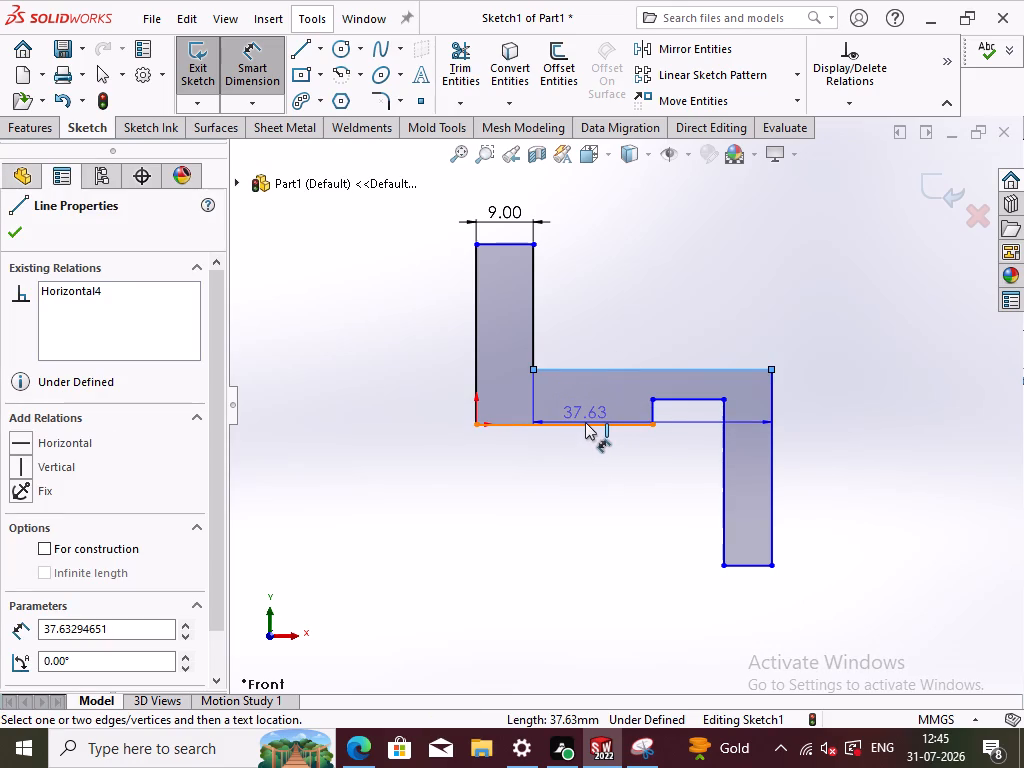
click(586, 422)
click(577, 402)
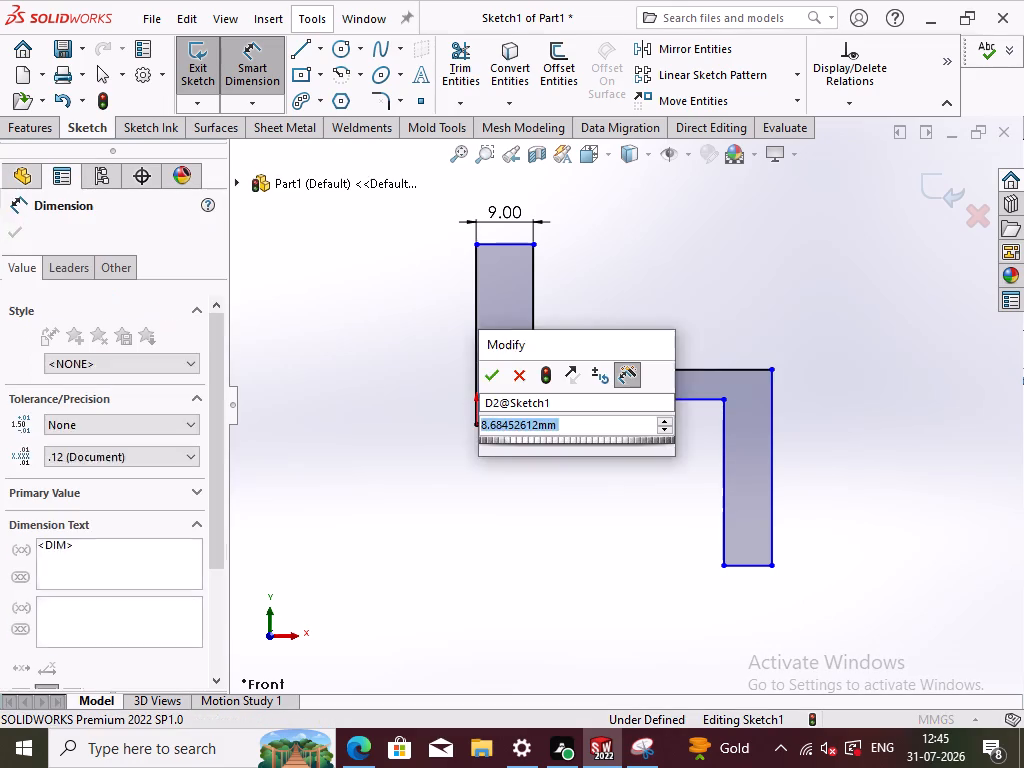
text(12)
key(Return)
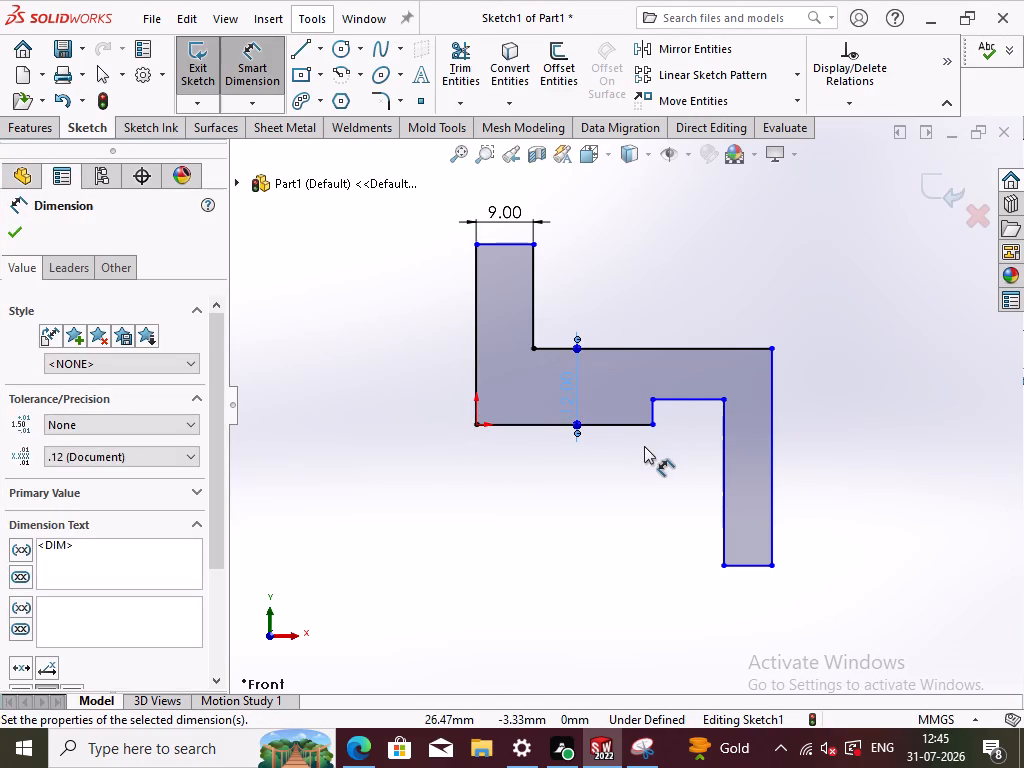
Dimension the thickness of the bar above the notch to 9 mm.
click(700, 402)
click(696, 349)
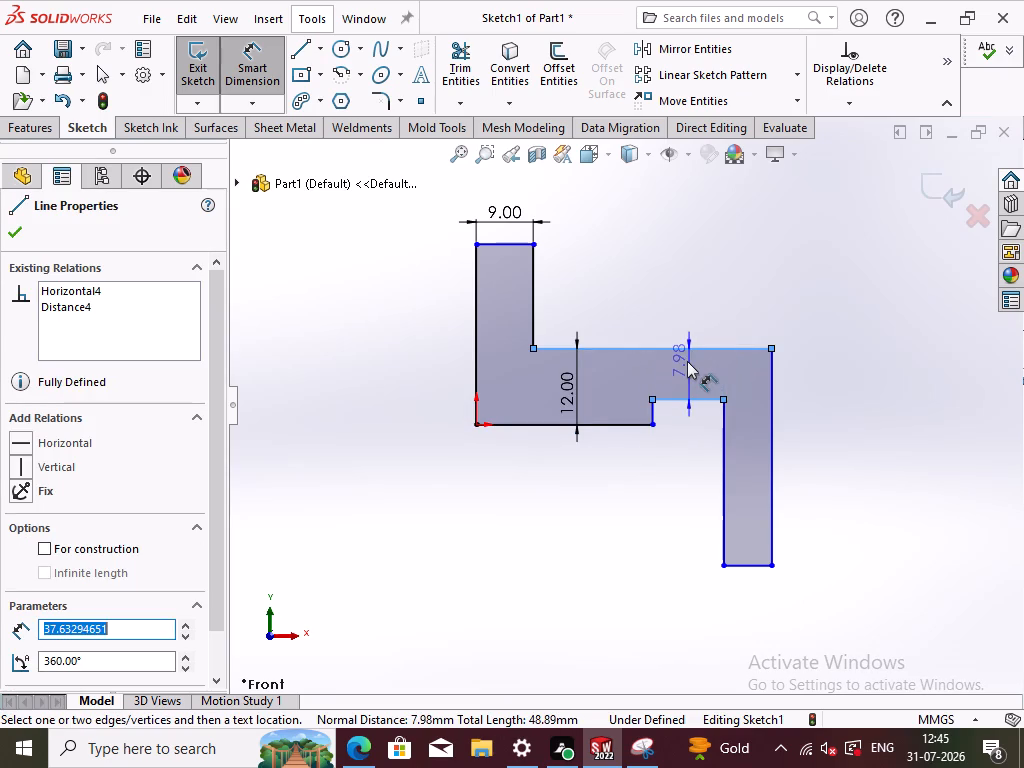
click(682, 375)
key(9)
key(Return)
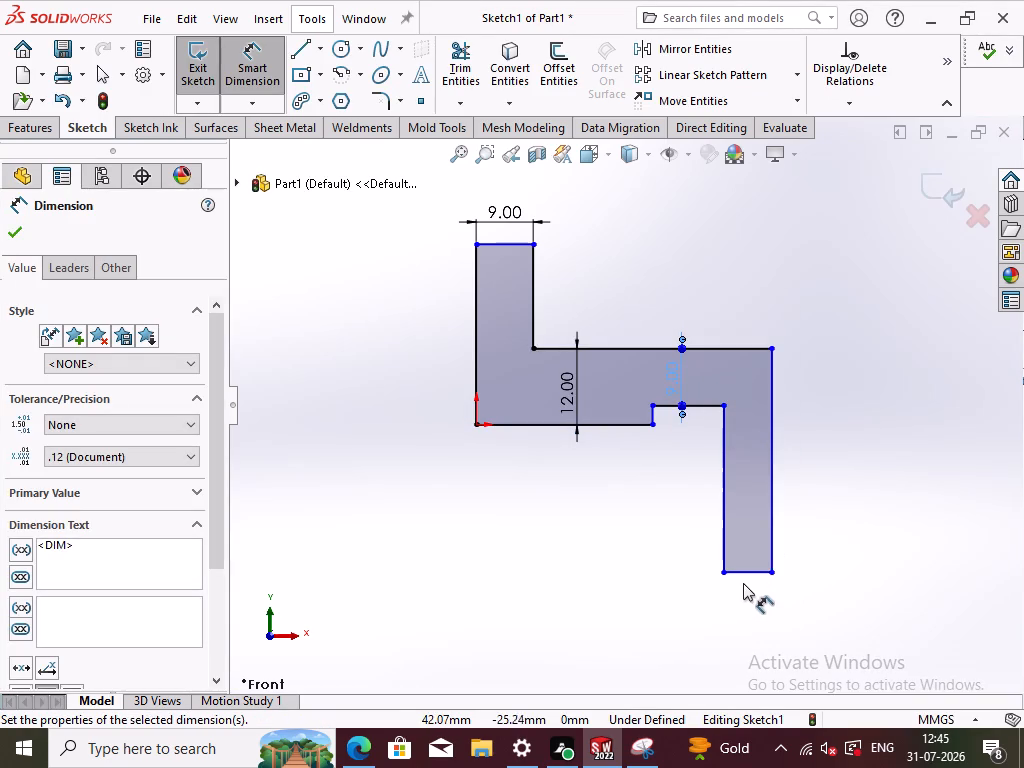
Dimension the bottom edge of the downward leg to 9 mm.
drag(744, 575, 744, 587)
click(746, 612)
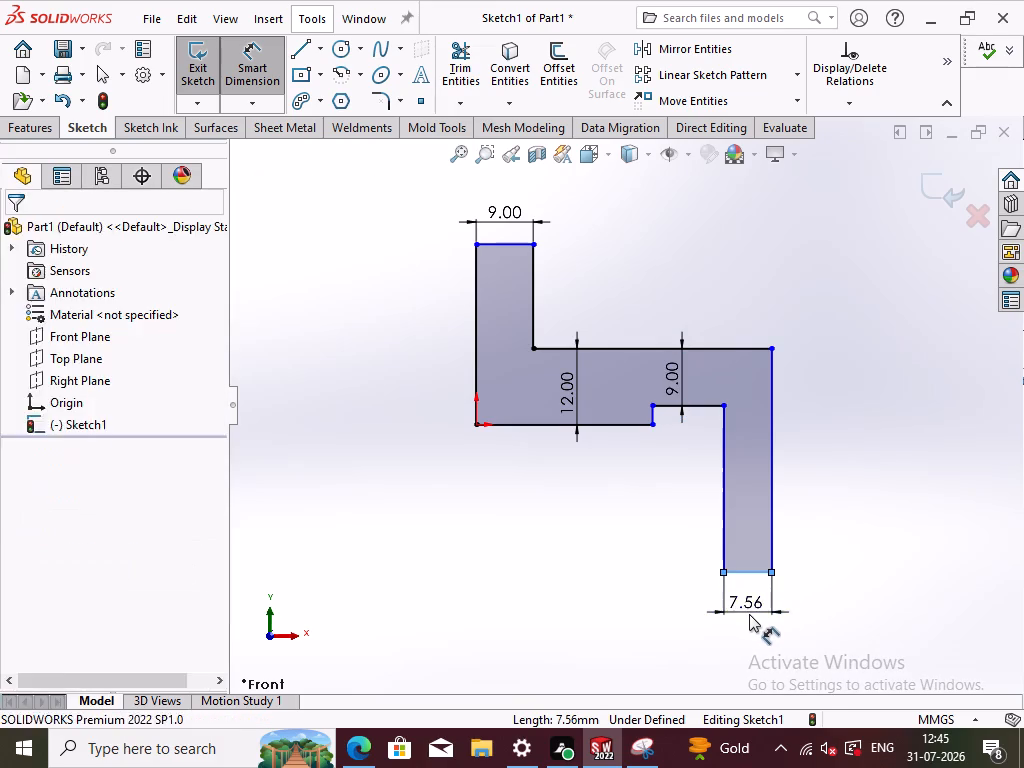
key(9)
key(Return)
click(618, 568)
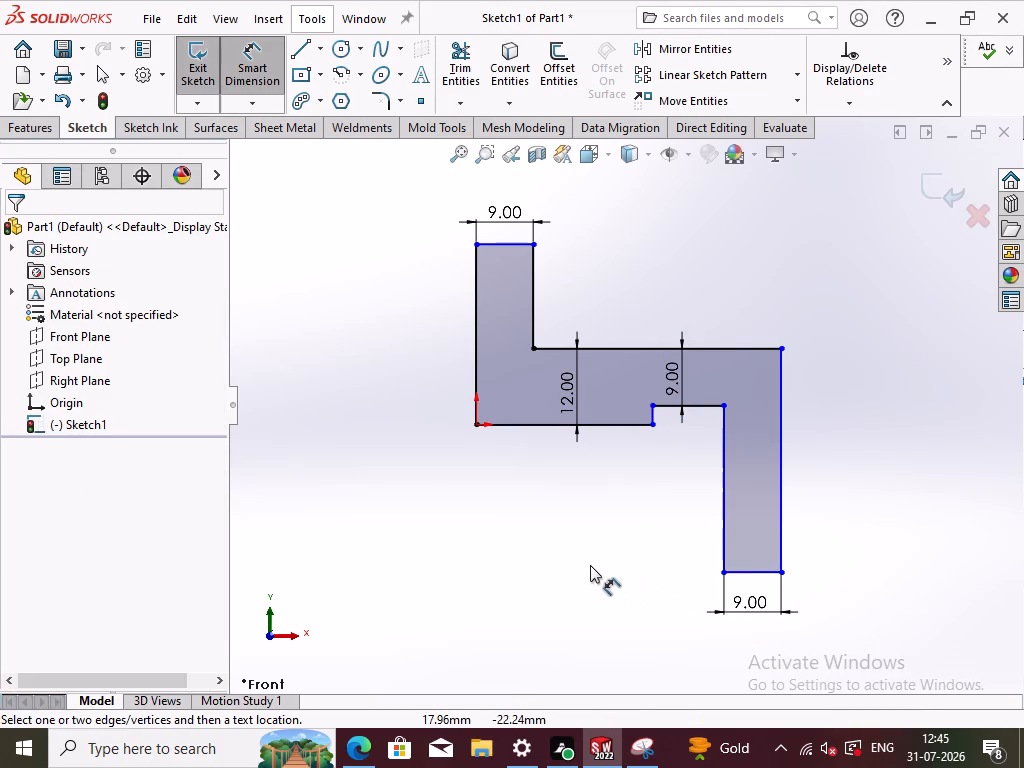
Dimension the horizontal distance from the origin to the lower corner of the small step to 39 mm.
click(480, 428)
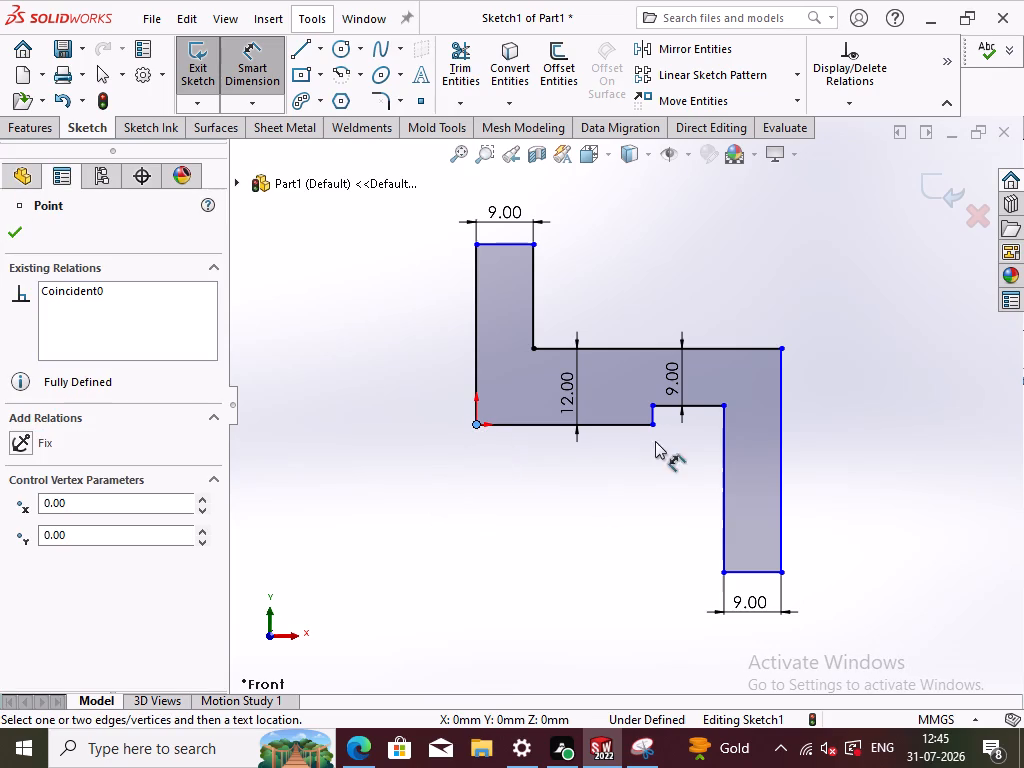
click(658, 429)
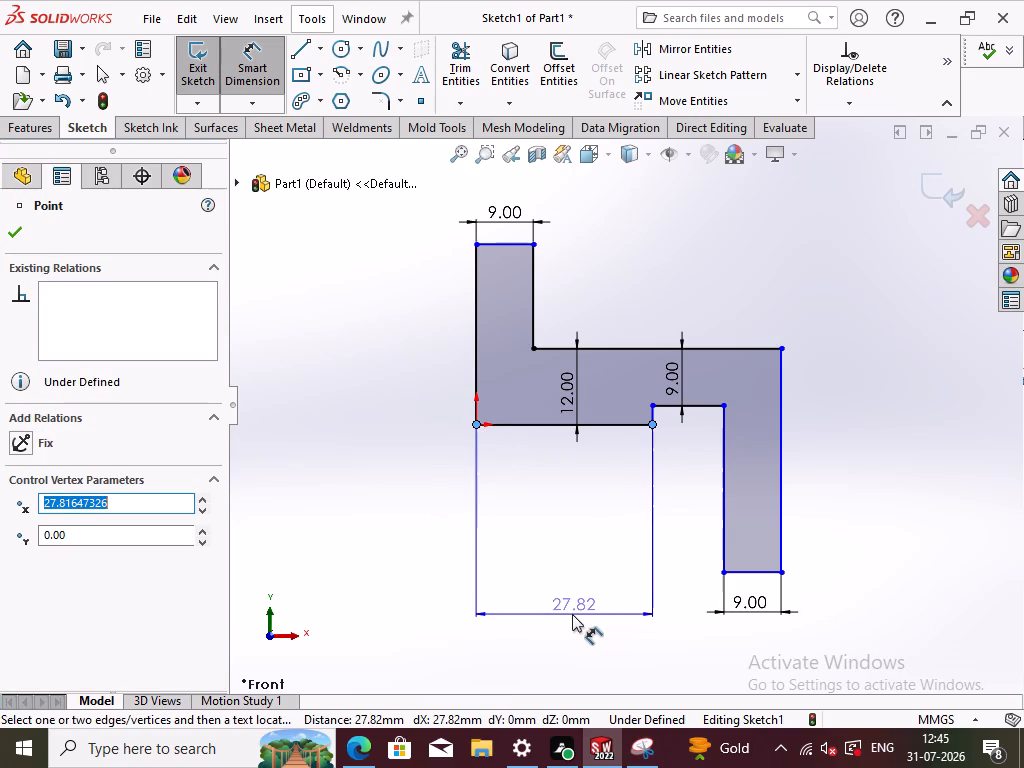
click(572, 614)
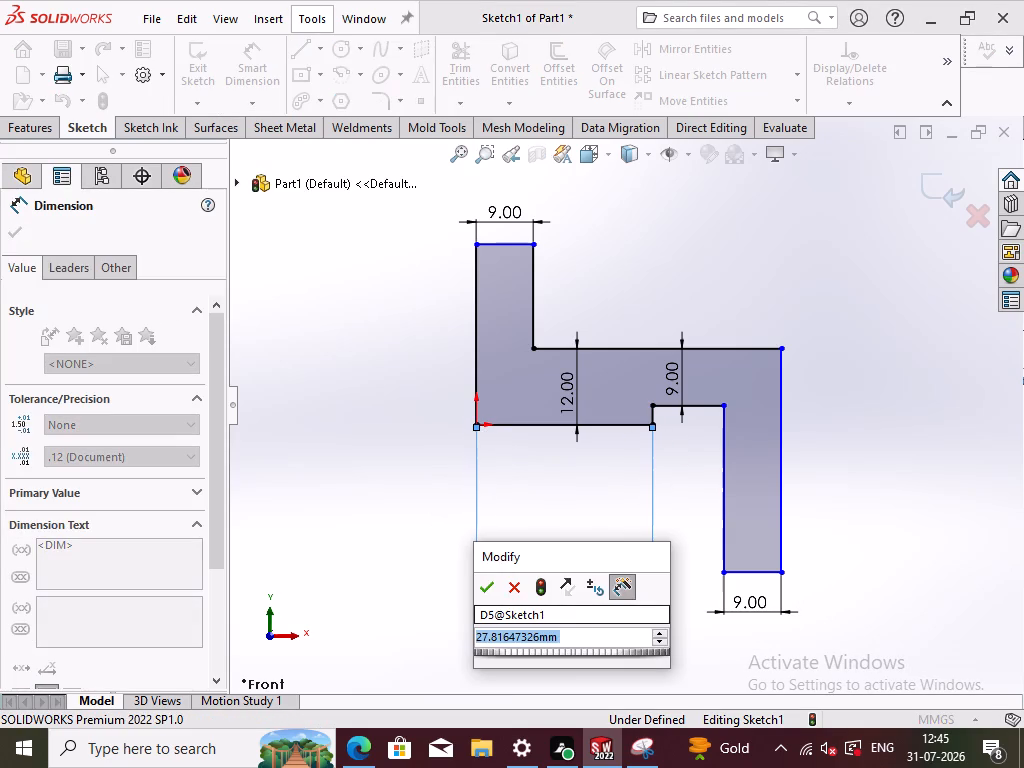
text(39)
key(Return)
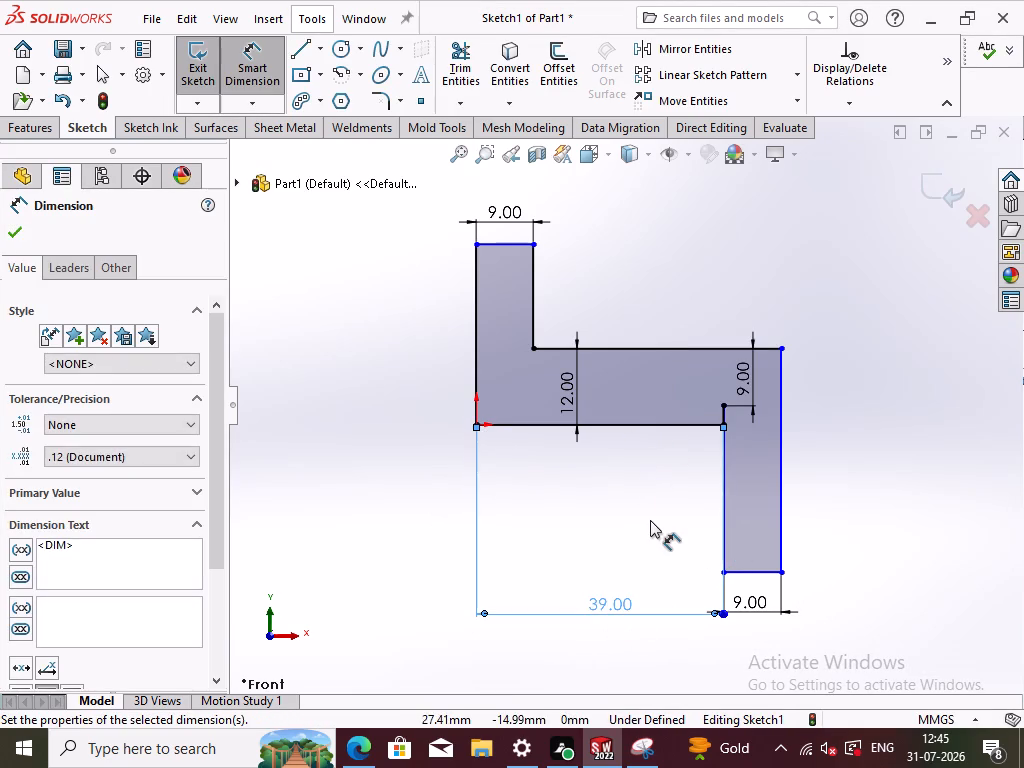
click(650, 520)
right_drag(507, 552, 483, 399)
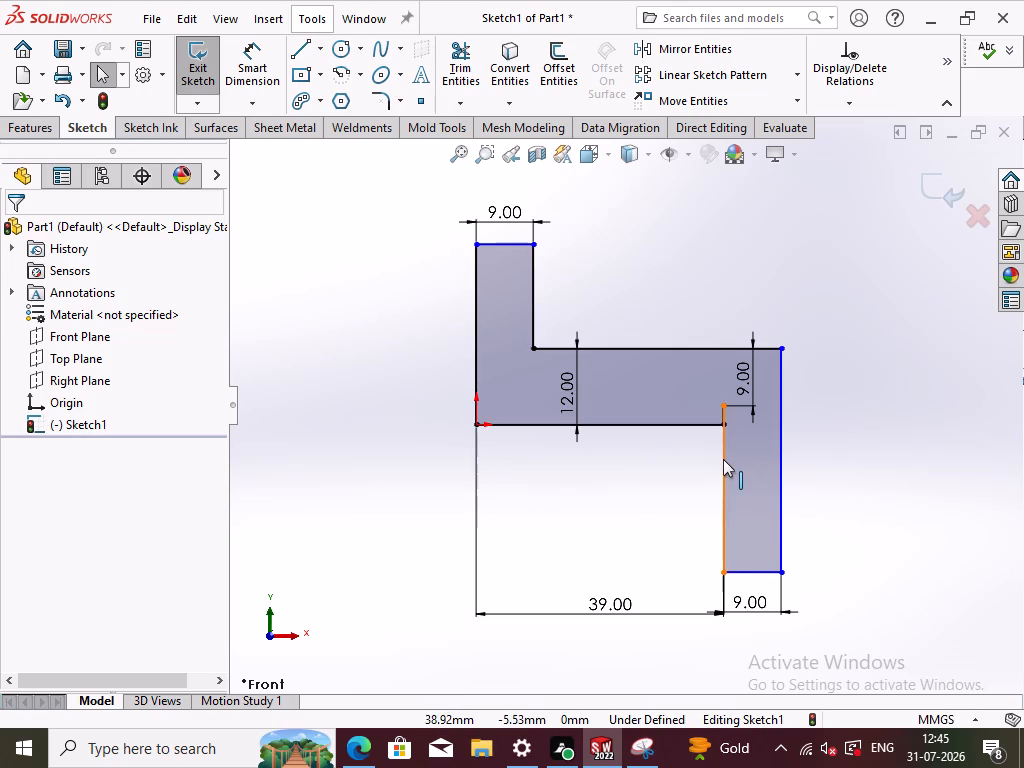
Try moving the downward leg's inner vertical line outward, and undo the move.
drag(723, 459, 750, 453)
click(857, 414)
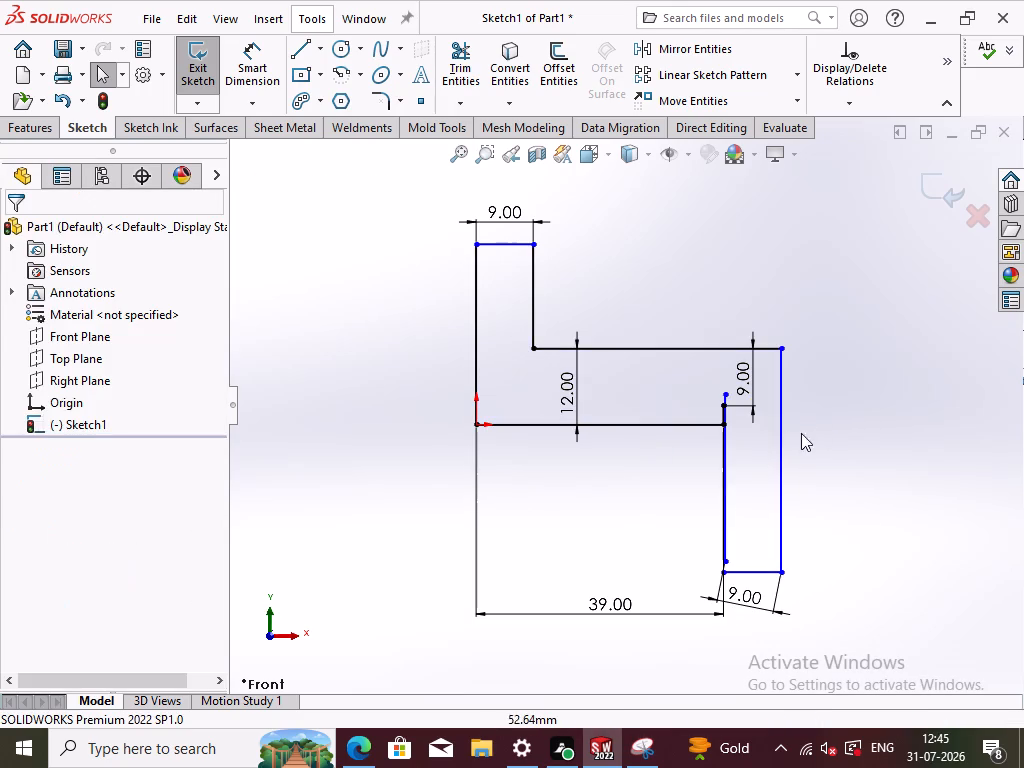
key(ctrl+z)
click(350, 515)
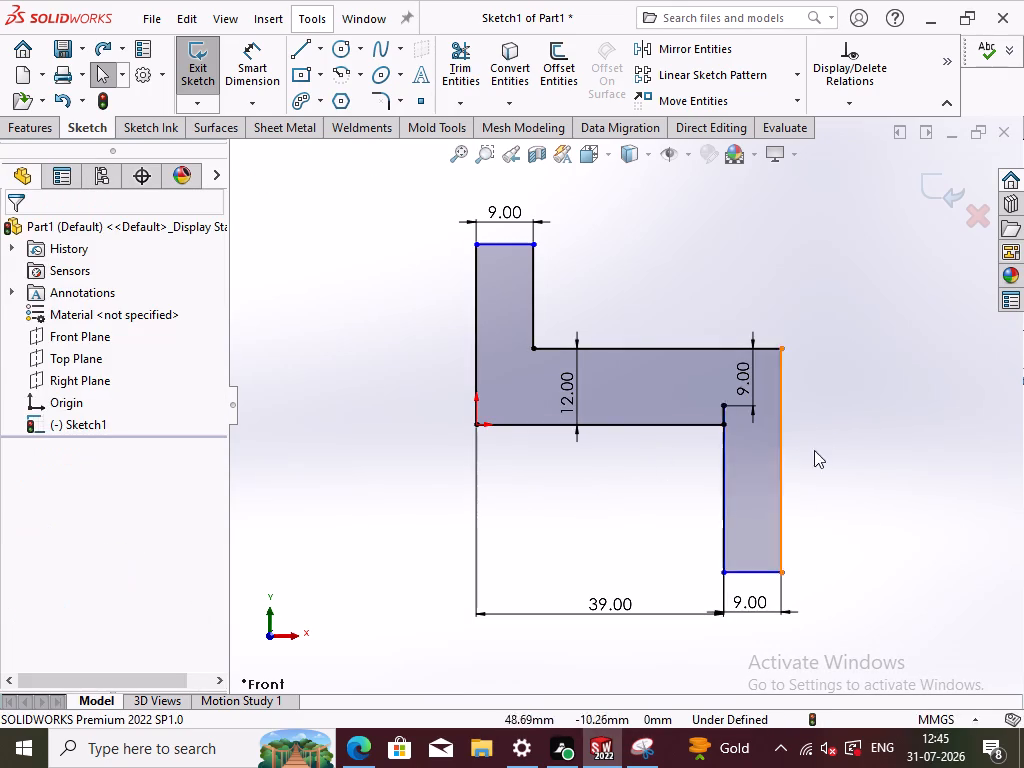
Move the downward leg outward by its lower inner corner, to about 60 mm horizontally from the origin.
drag(723, 400, 751, 401)
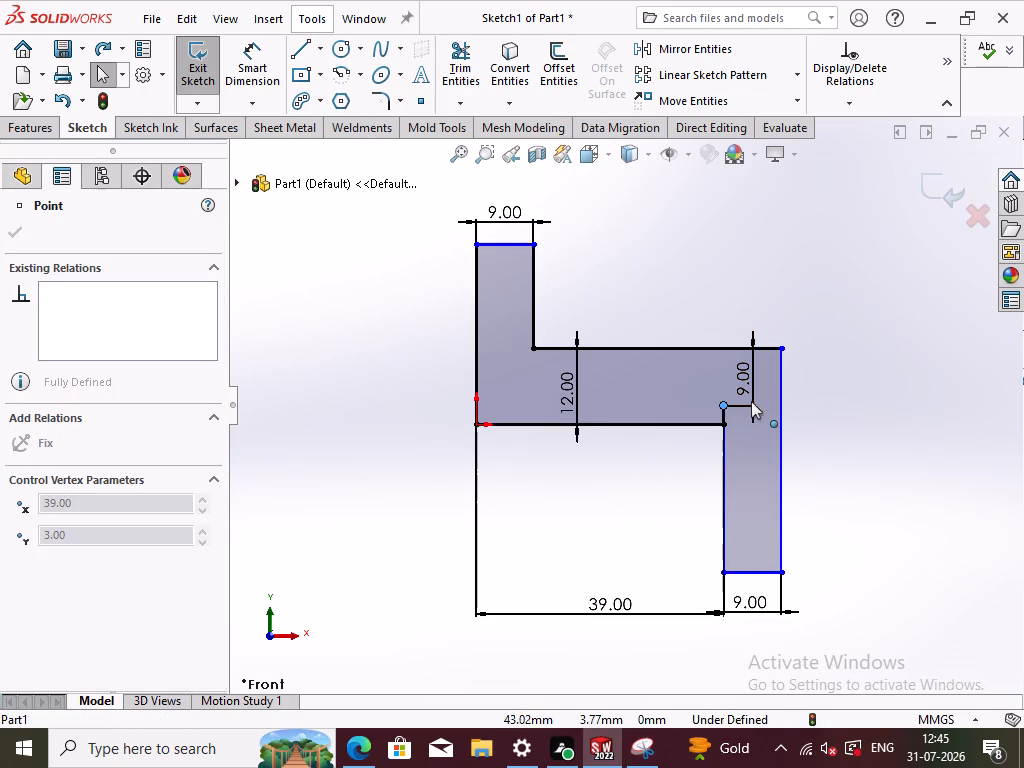
drag(751, 401, 766, 401)
click(856, 448)
drag(723, 576, 733, 575)
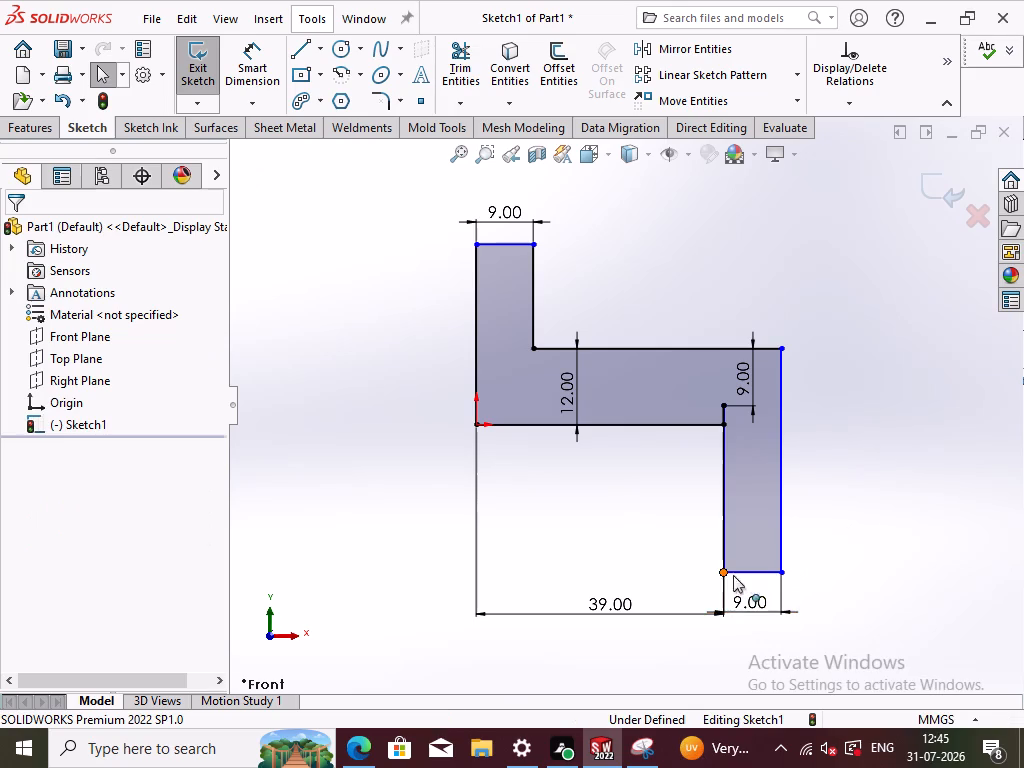
drag(733, 575, 854, 571)
click(857, 615)
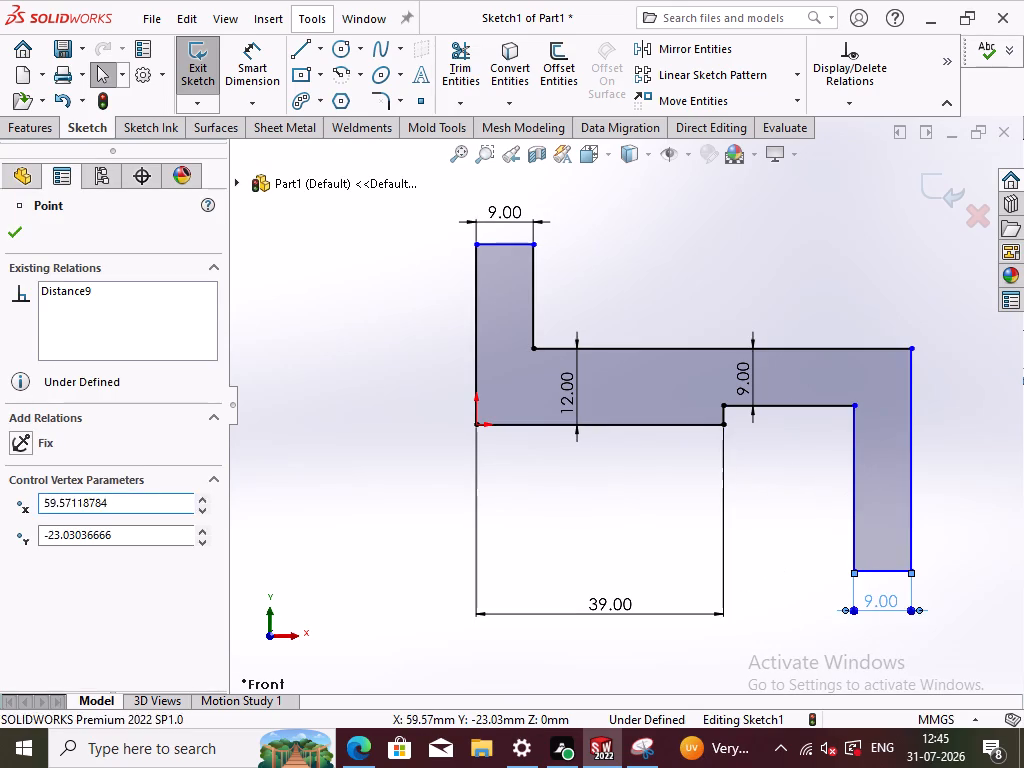
Dimension the notch's horizontal edge, between the small step and the downward leg, to 21 mm.
middle_drag(959, 547, 947, 551)
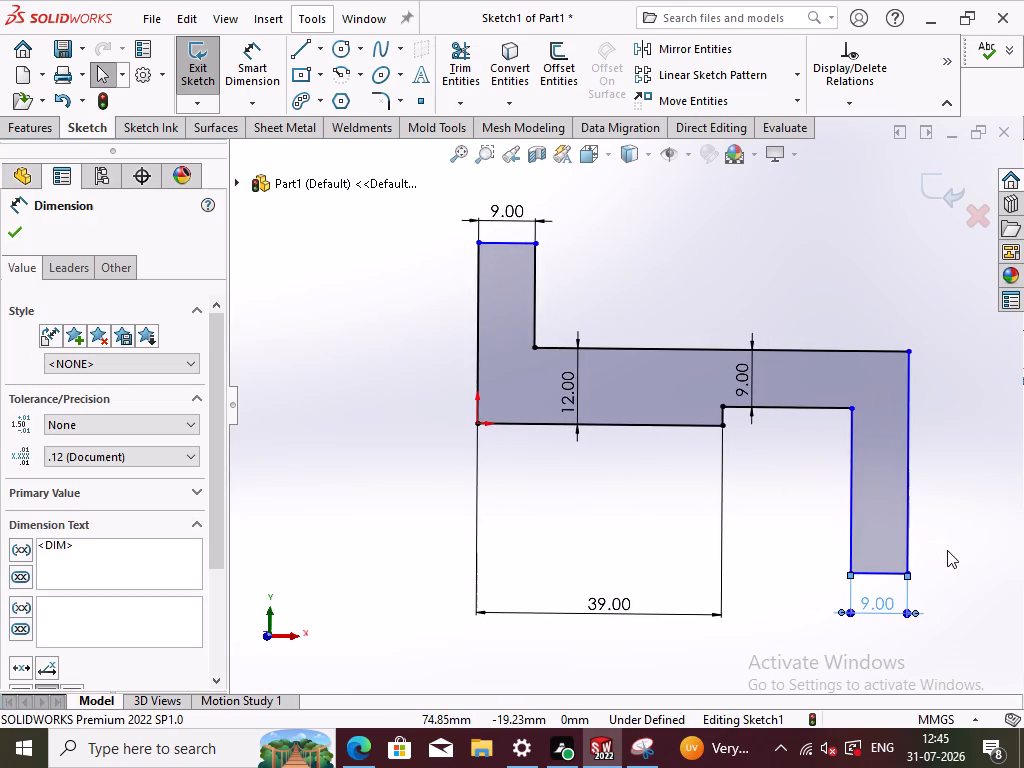
key(ctrl+1)
click(952, 512)
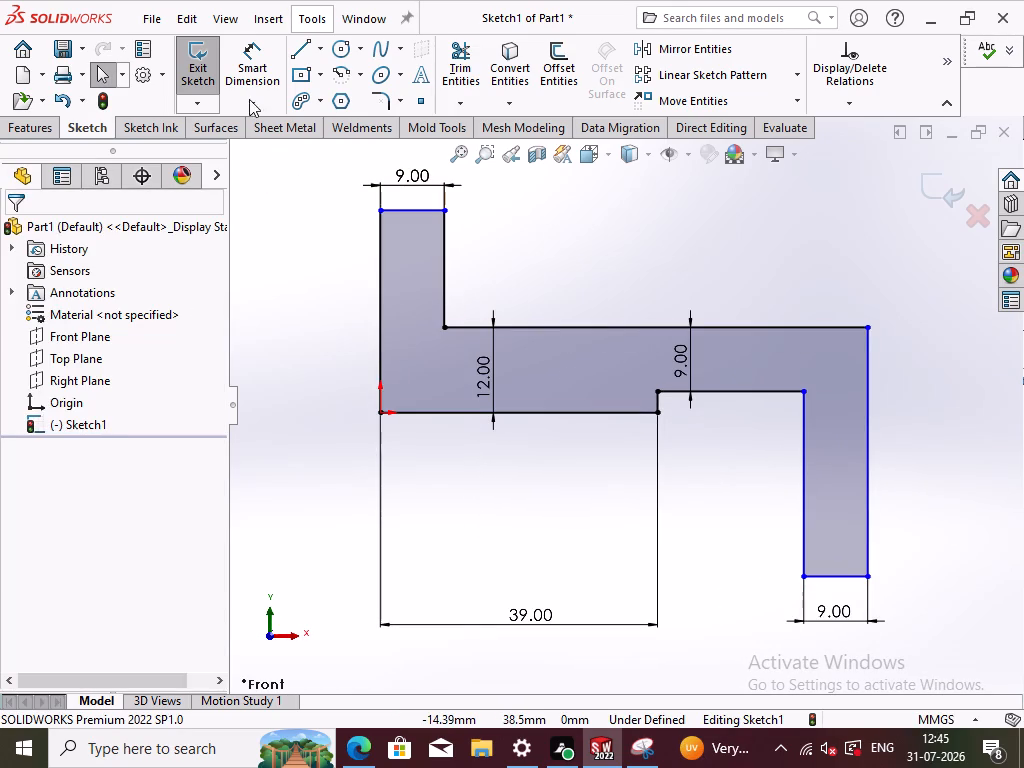
click(256, 68)
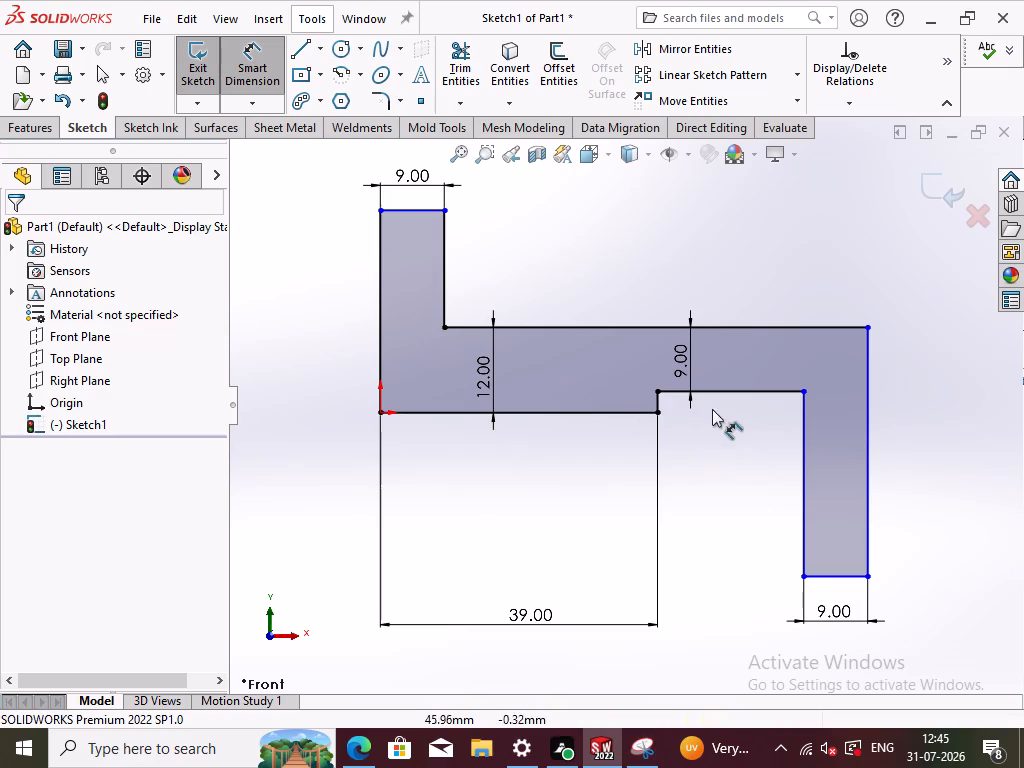
click(724, 395)
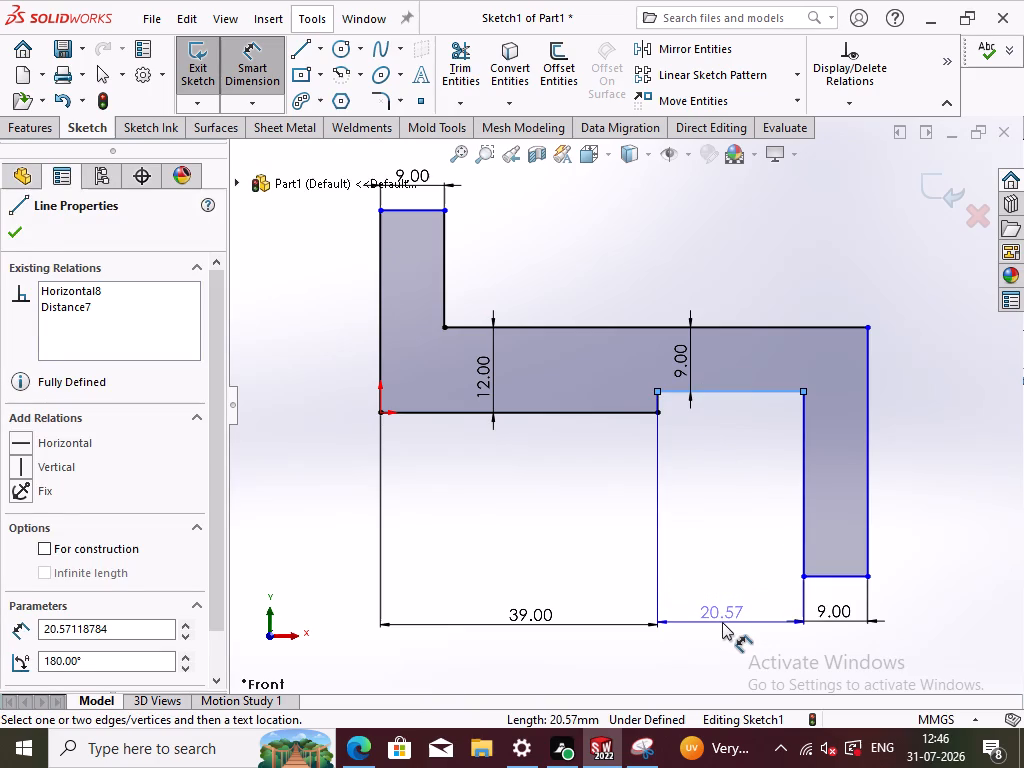
click(722, 622)
text(21)
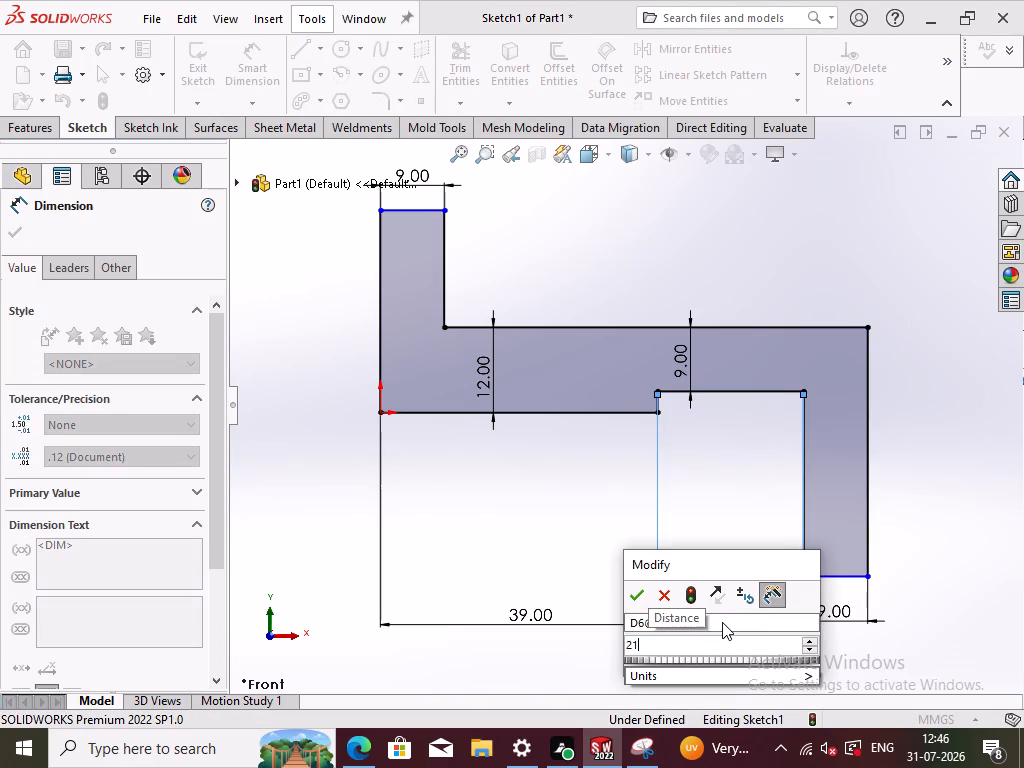
key(Return)
click(508, 491)
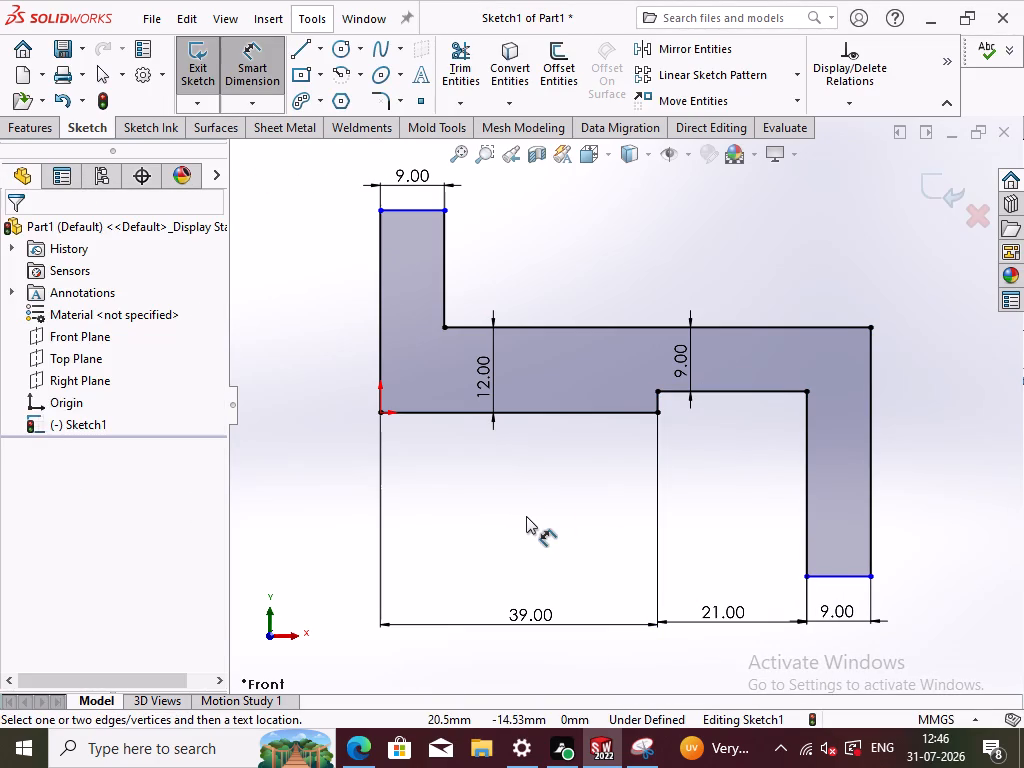
Dimension the outer vertical edge of the upright leg, starting at the origin, to 50 mm.
click(376, 294)
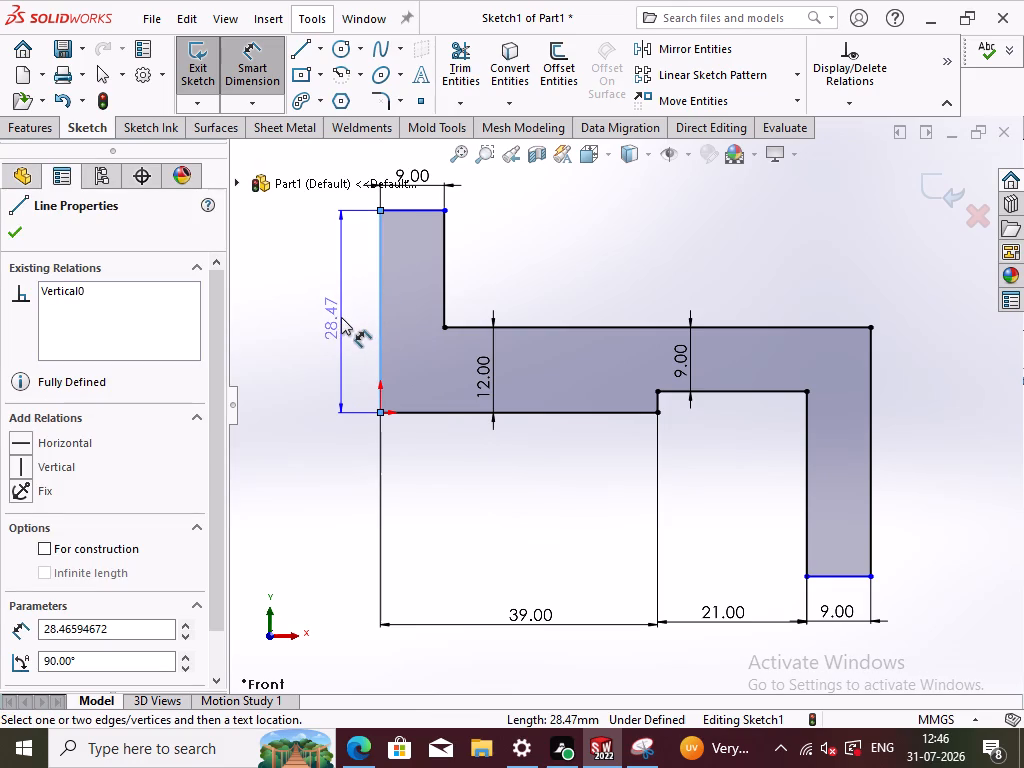
click(341, 314)
text(50)
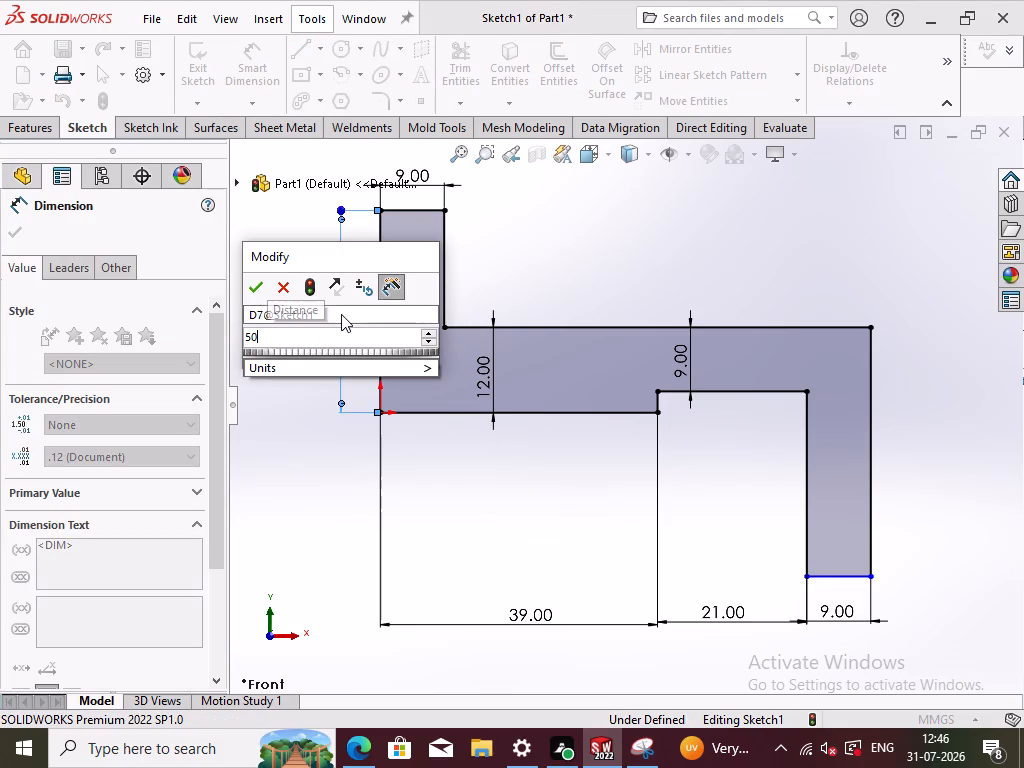
key(Return)
click(485, 489)
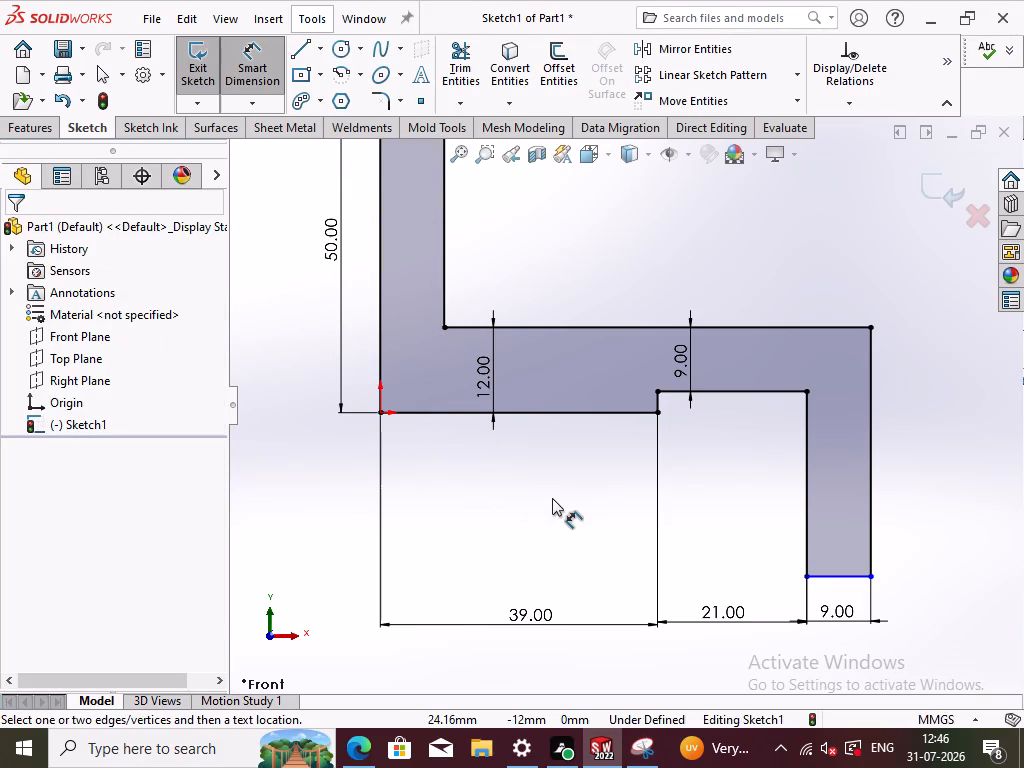
Dimension the outer vertical edge of the downward leg to 40 mm.
scroll(552, 498, up, 3)
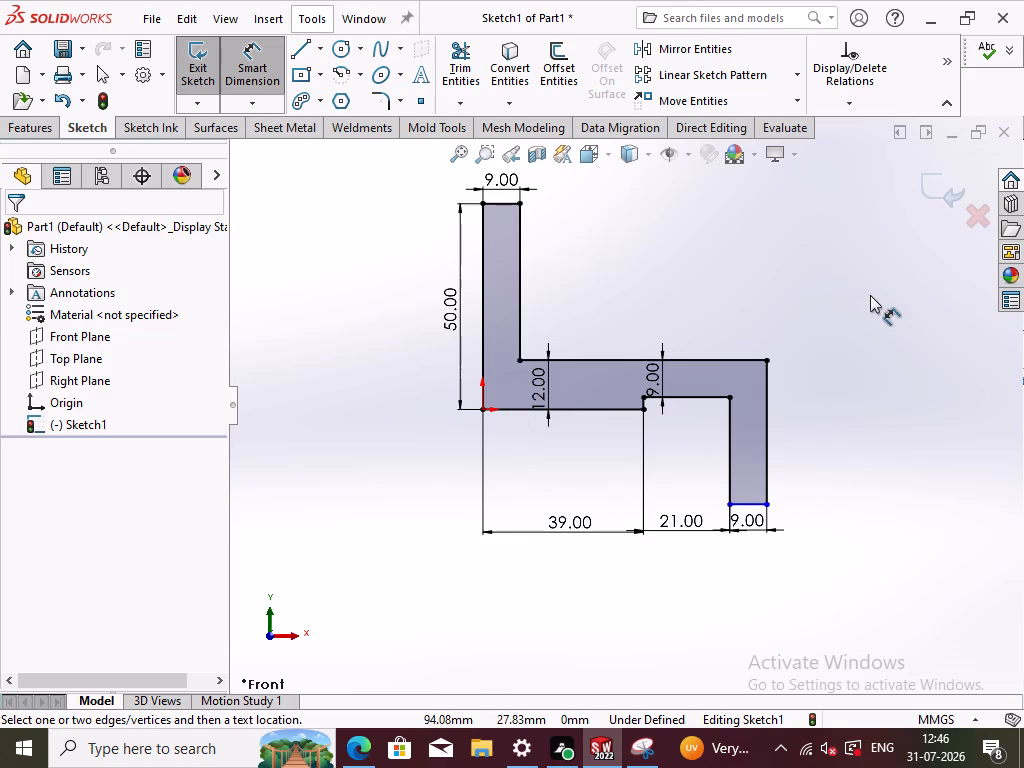
click(768, 396)
click(805, 444)
text(40)
key(Return)
click(868, 473)
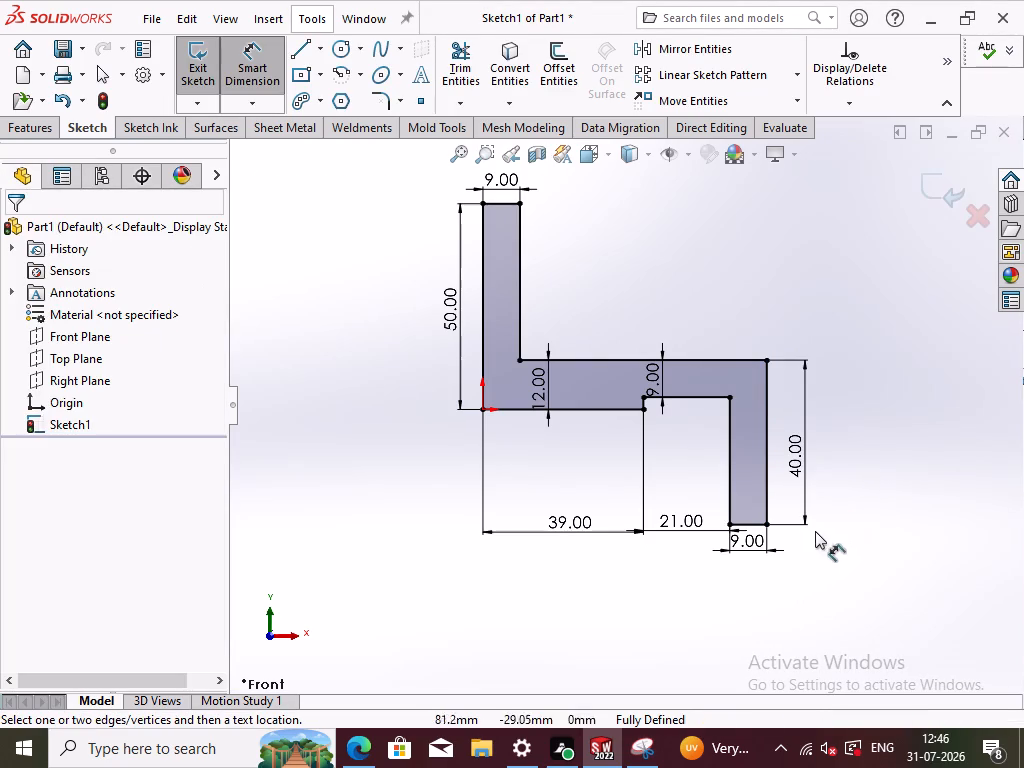
Move the 21 mm and 39 mm dimensions down into line with the downward leg's 9 mm width dimension.
click(261, 68)
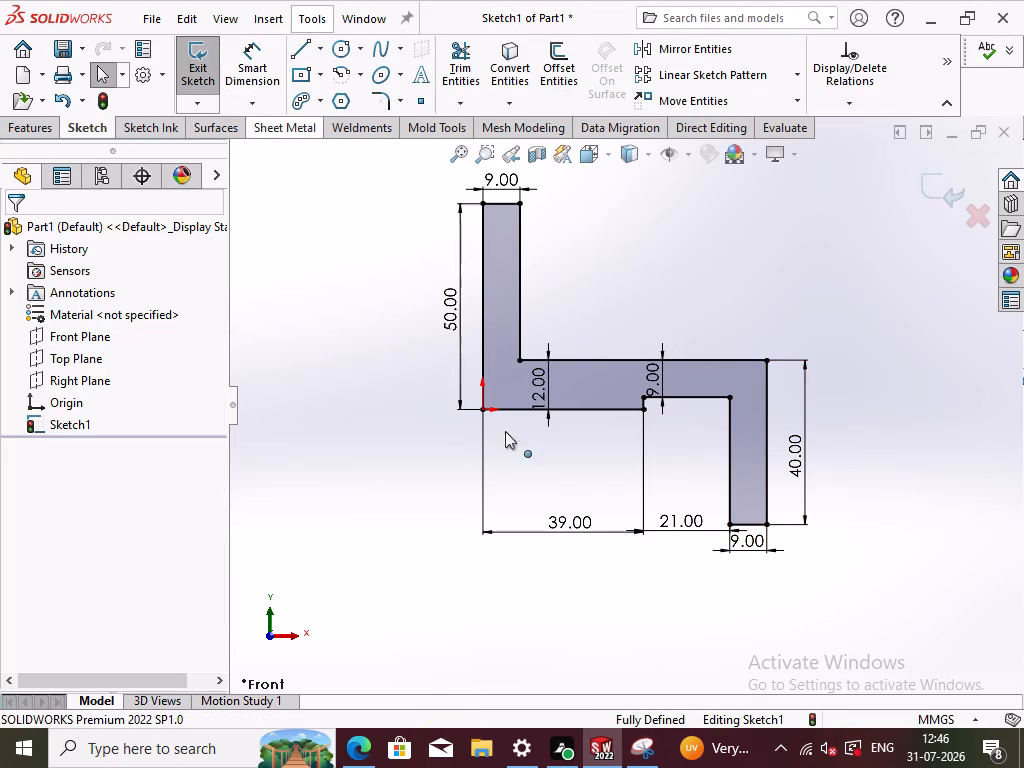
drag(667, 528, 668, 548)
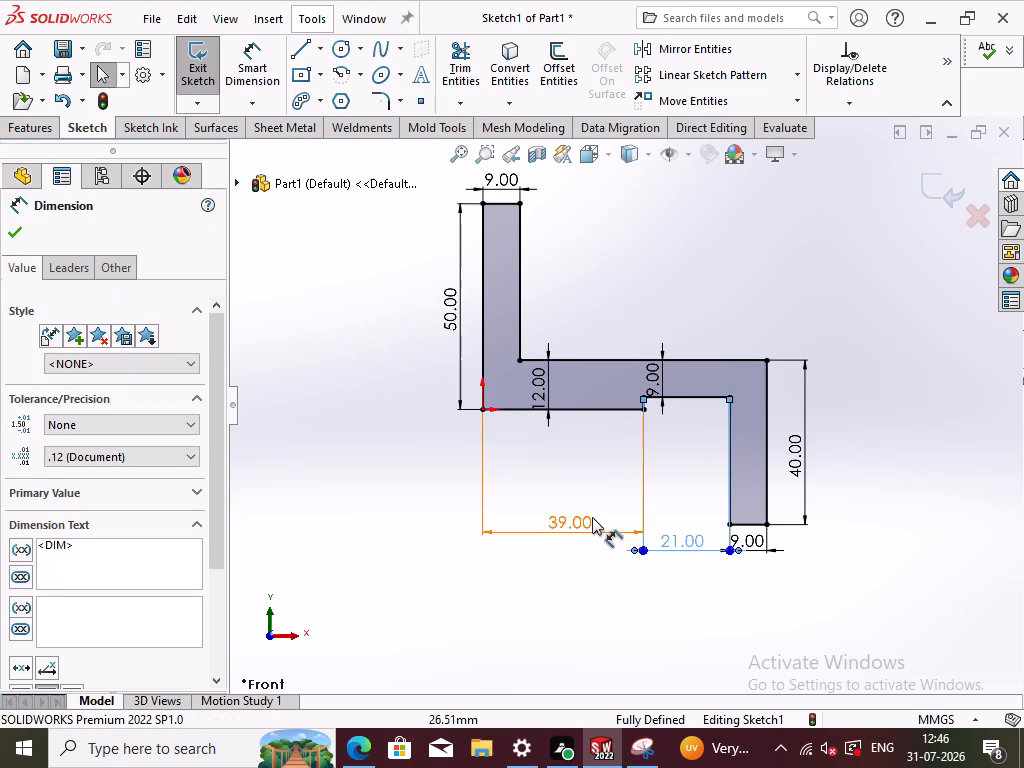
drag(573, 521, 577, 540)
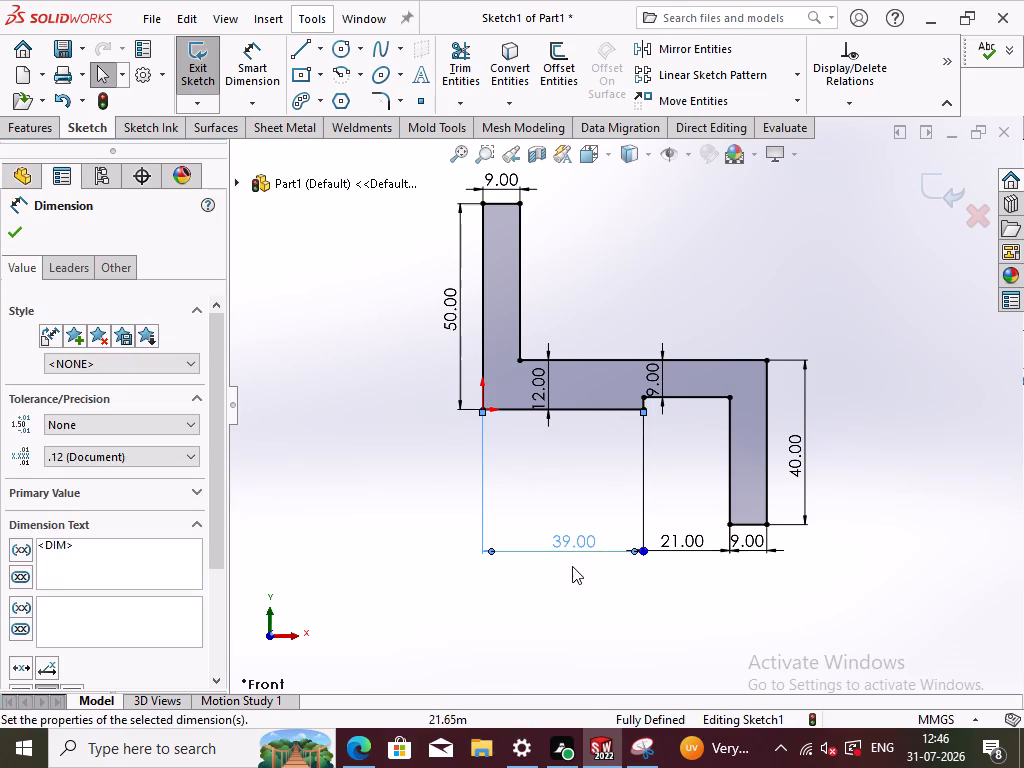
click(572, 566)
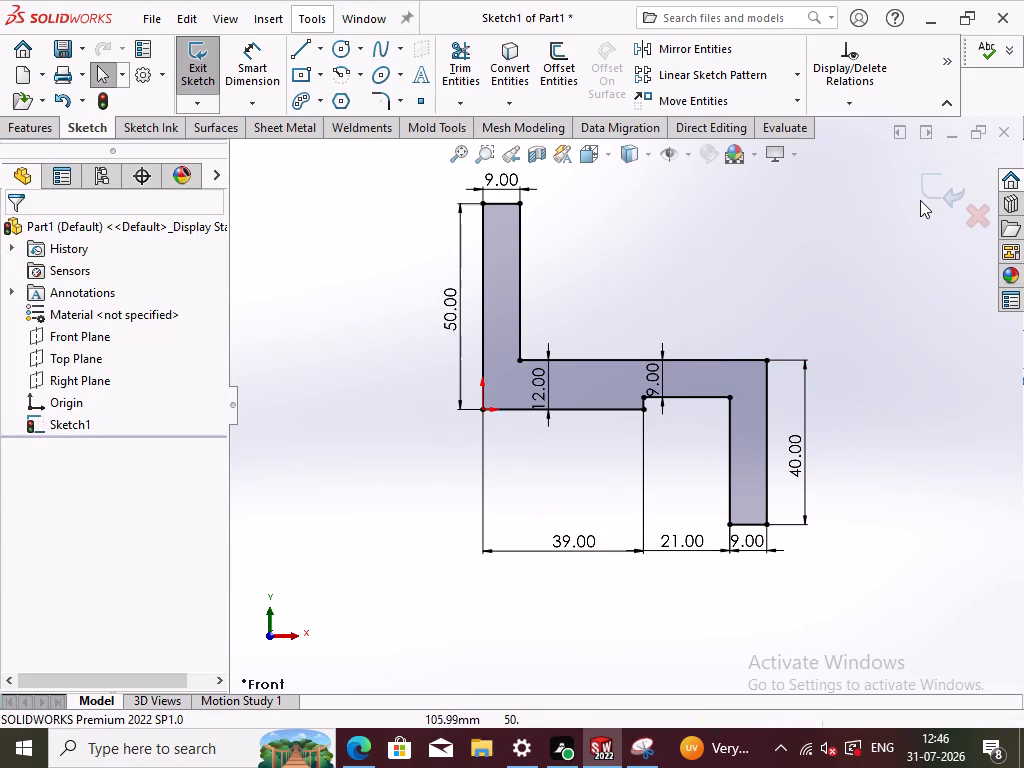
Exit the finished profile sketch.
click(922, 199)
click(933, 184)
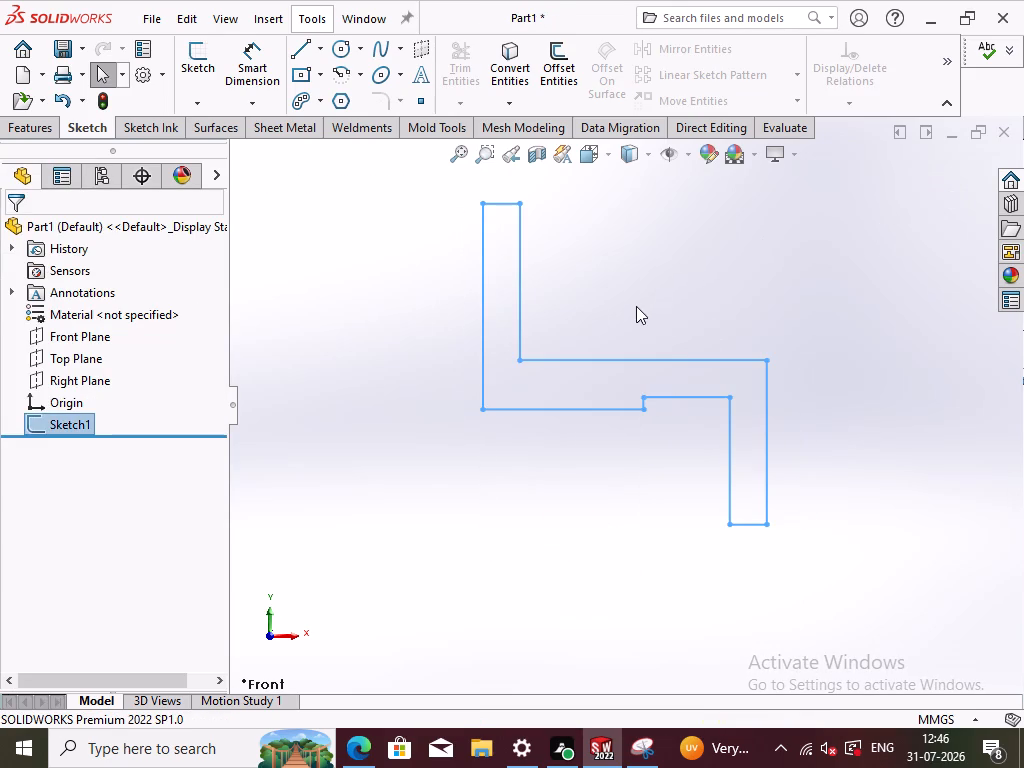
Extrude the stepped profile 69 mm as a boss using the Mid Plane end condition.
click(29, 129)
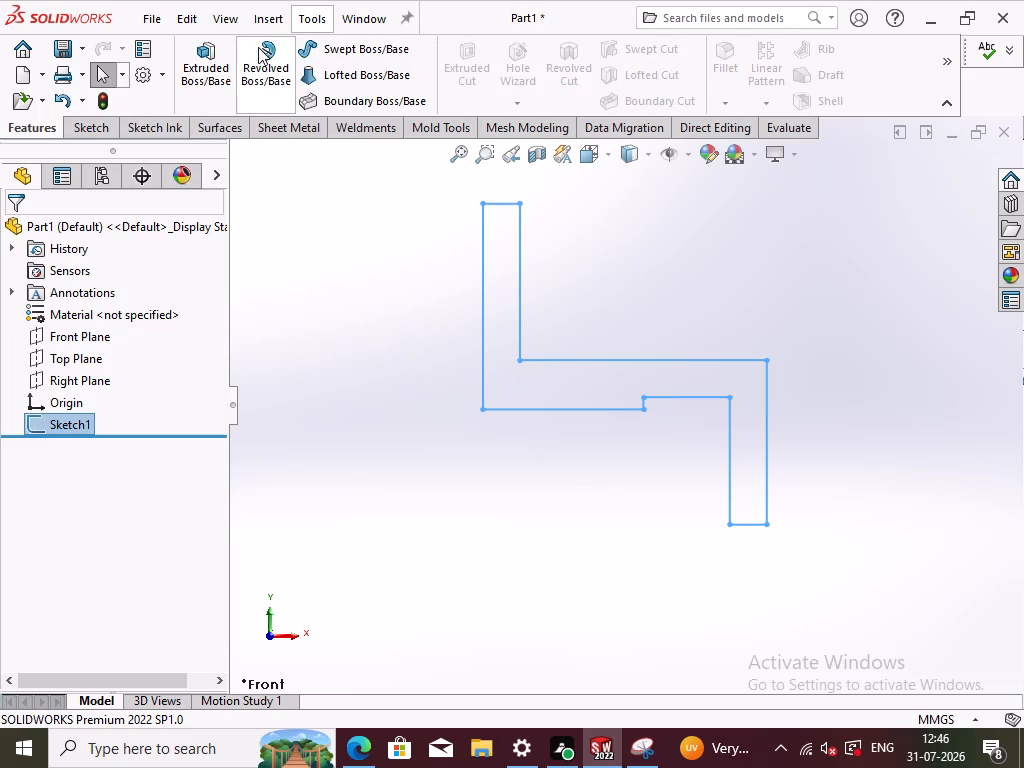
click(201, 76)
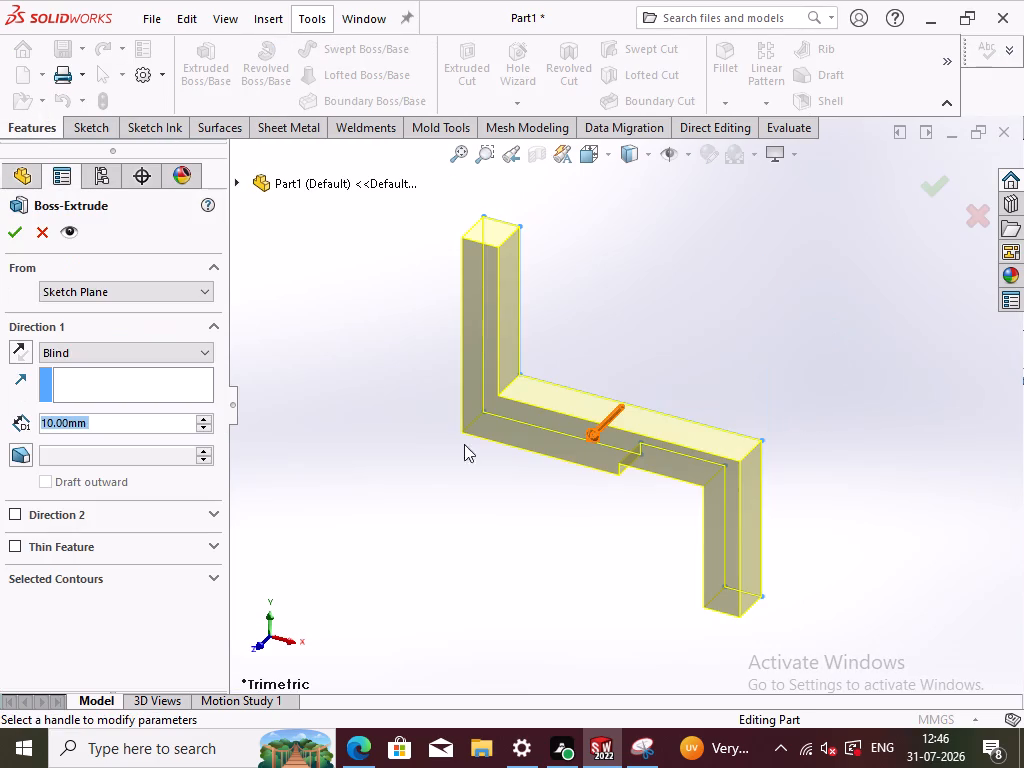
click(126, 347)
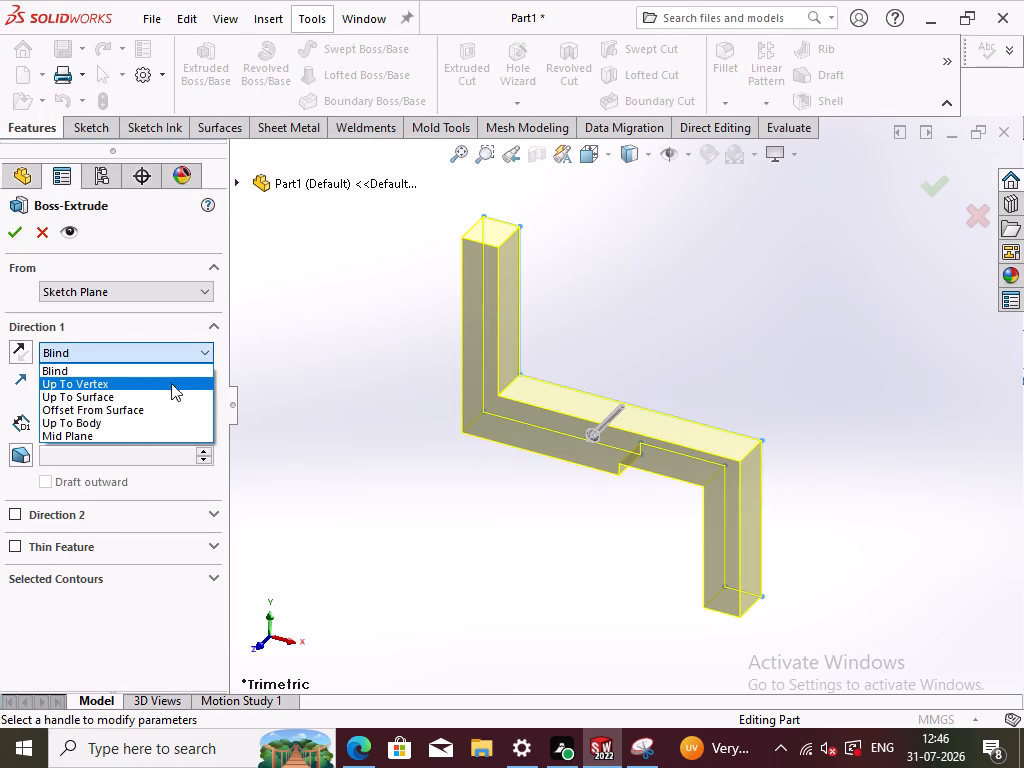
click(118, 431)
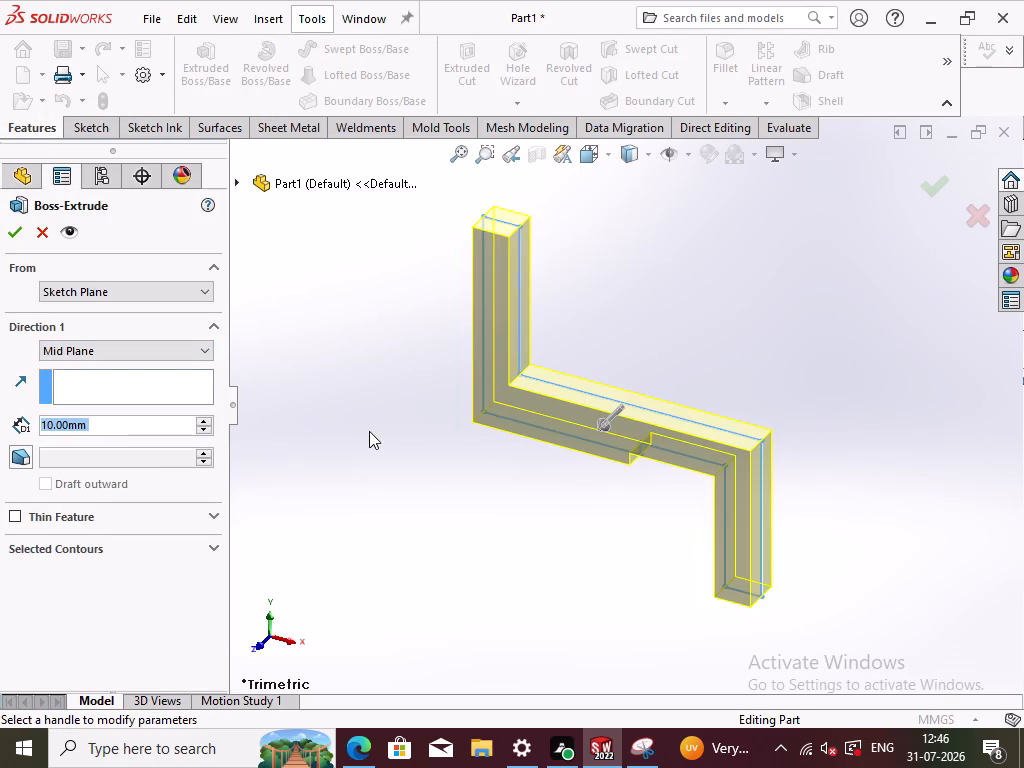
double_click(130, 419)
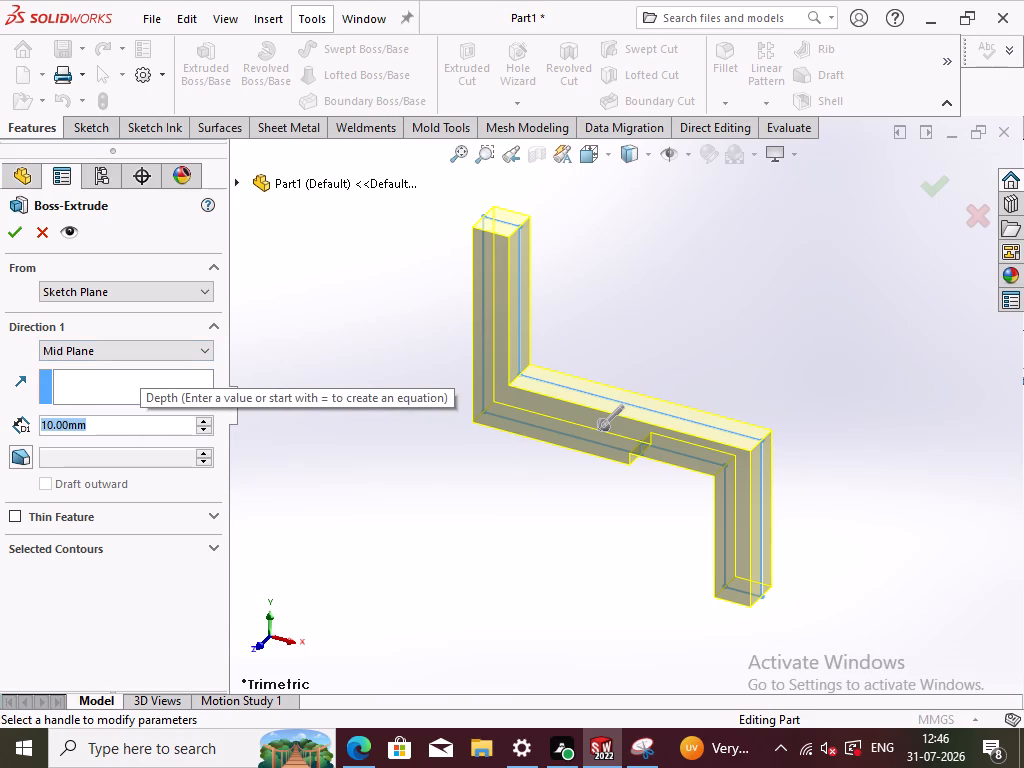
text(69)
click(414, 409)
middle_drag(850, 548, 846, 555)
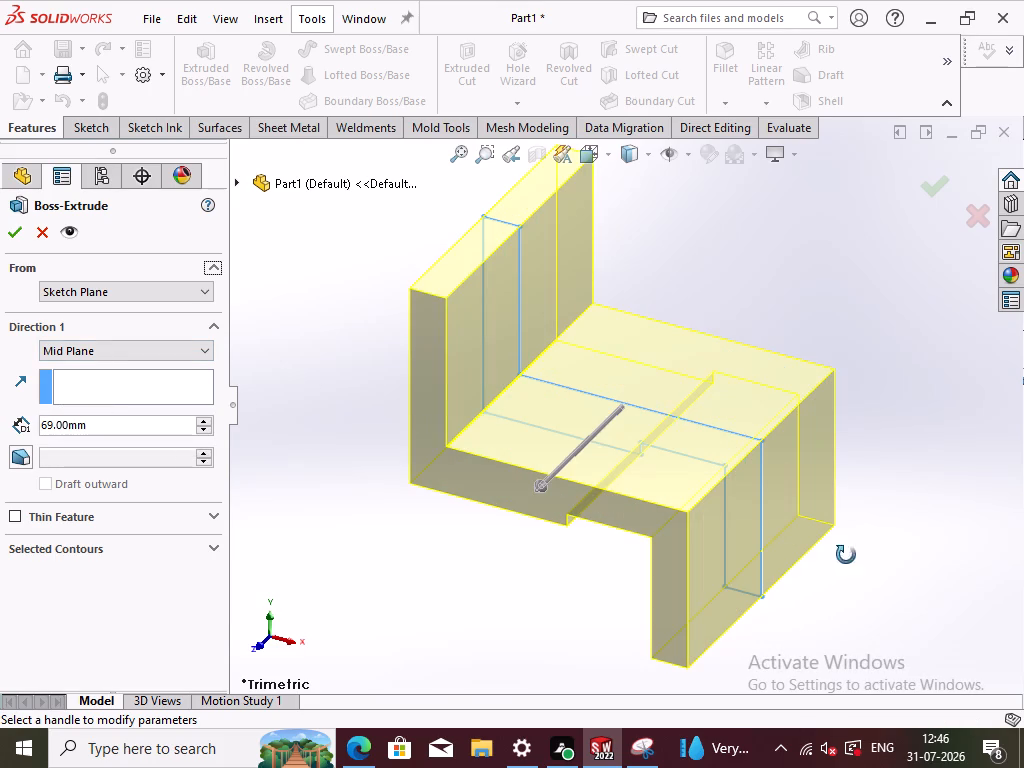
middle_drag(846, 555, 795, 640)
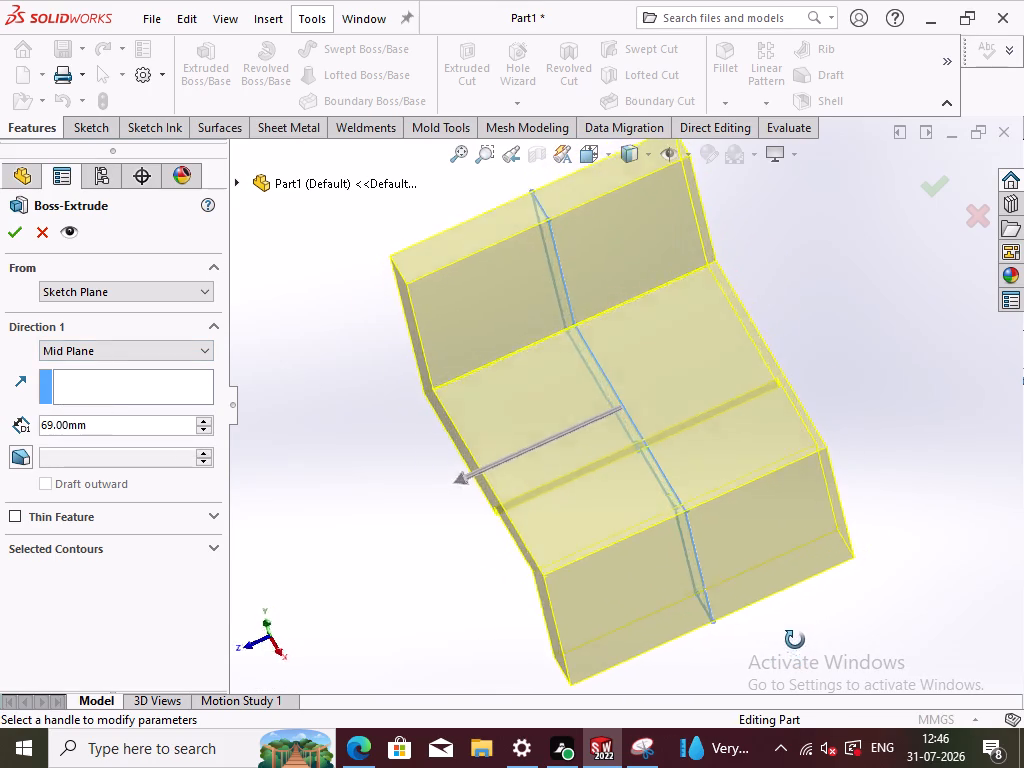
middle_drag(795, 640, 777, 709)
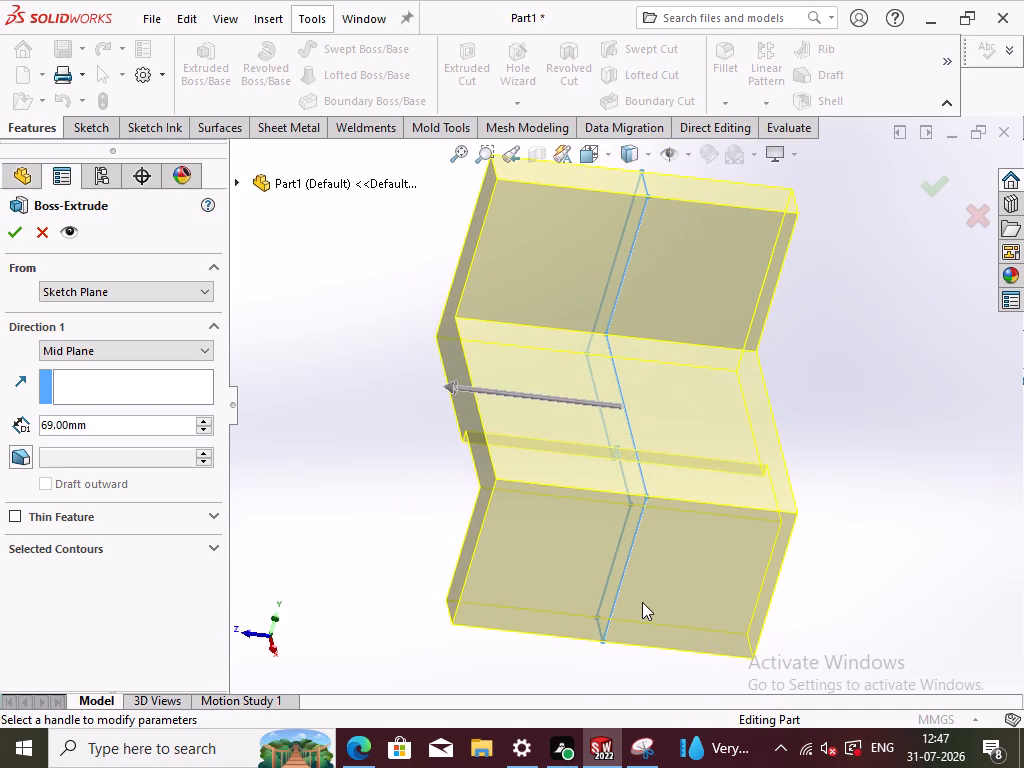
middle_drag(402, 410, 361, 480)
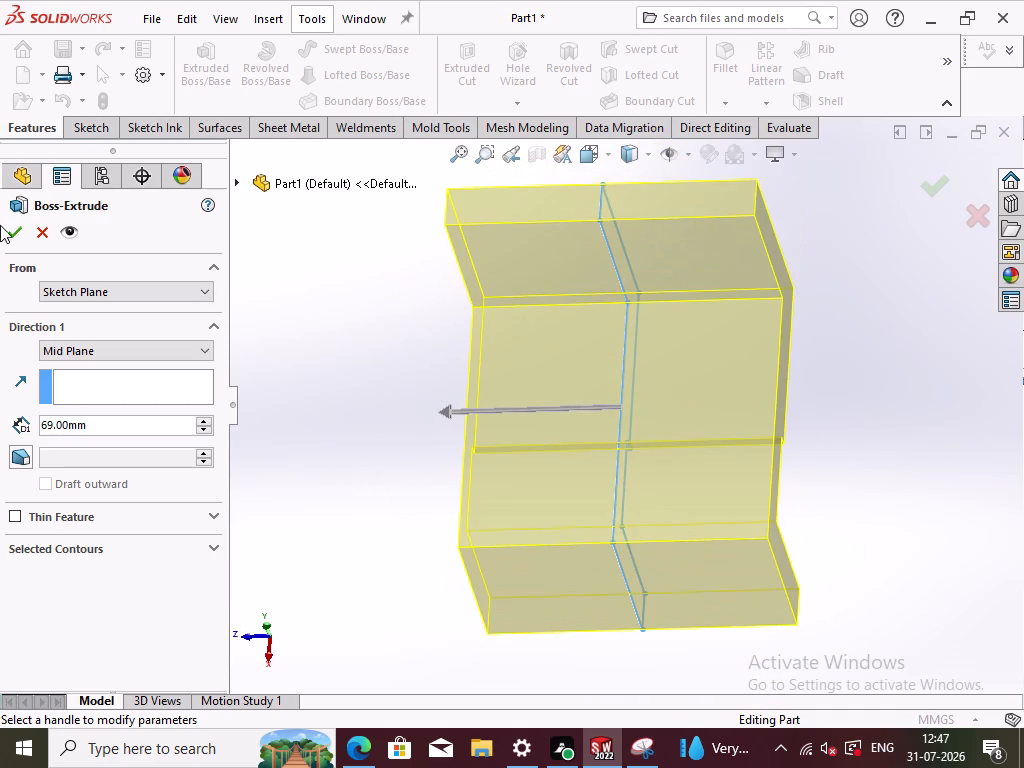
click(8, 232)
click(408, 390)
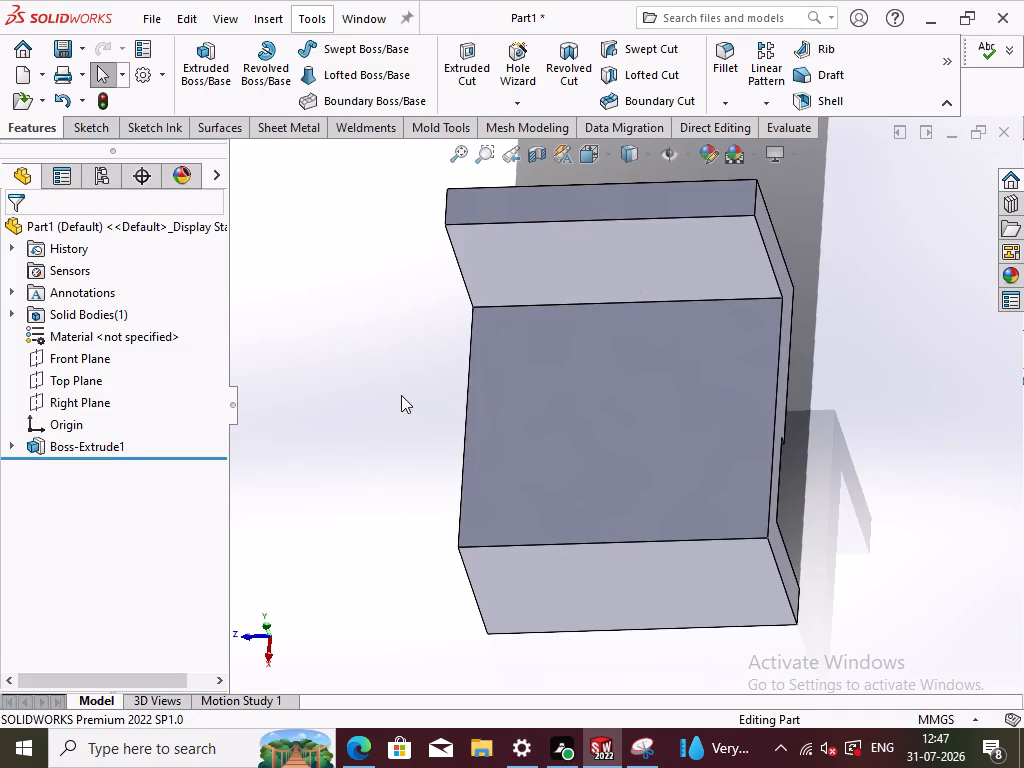
key(ctrl+7)
click(366, 409)
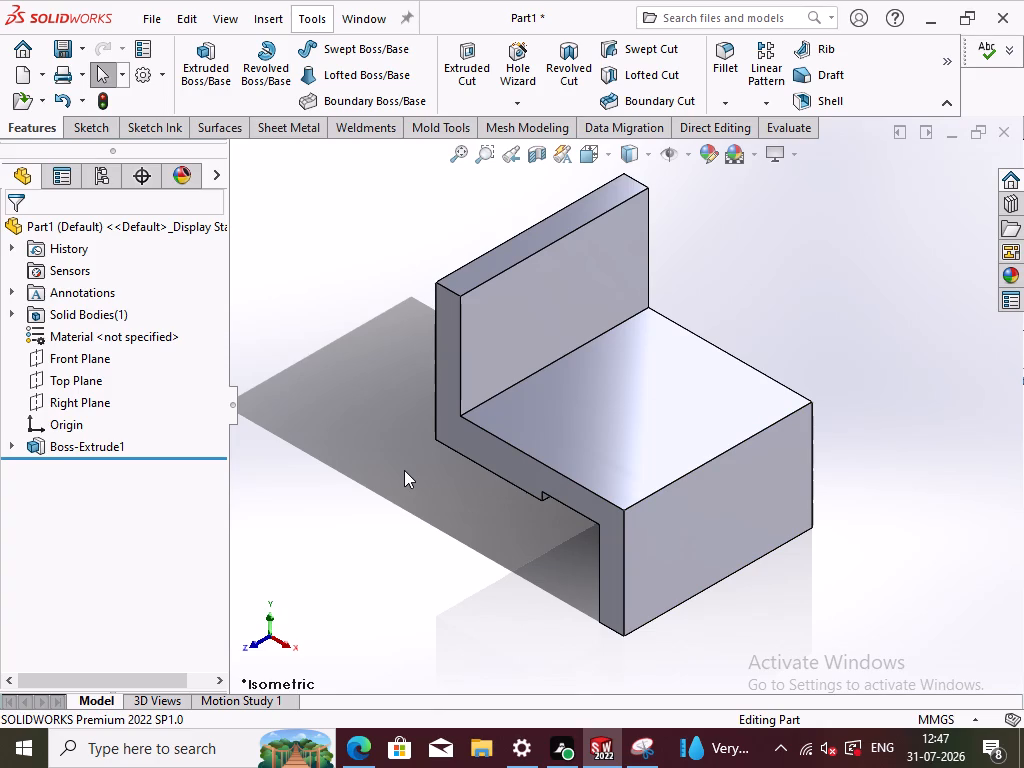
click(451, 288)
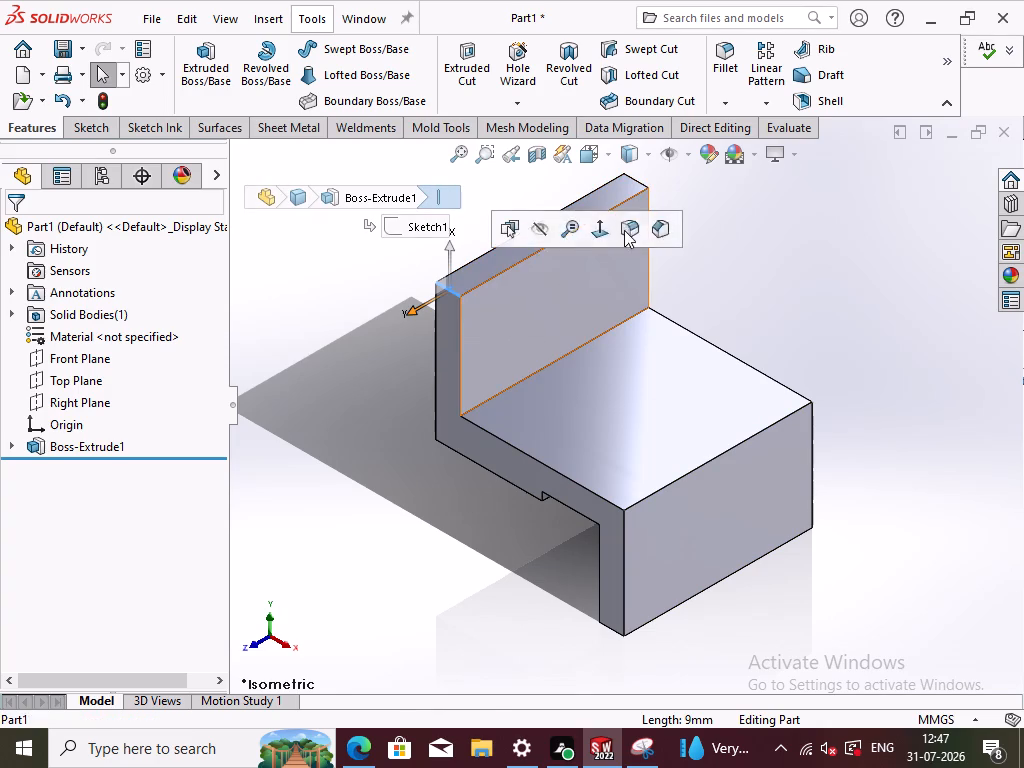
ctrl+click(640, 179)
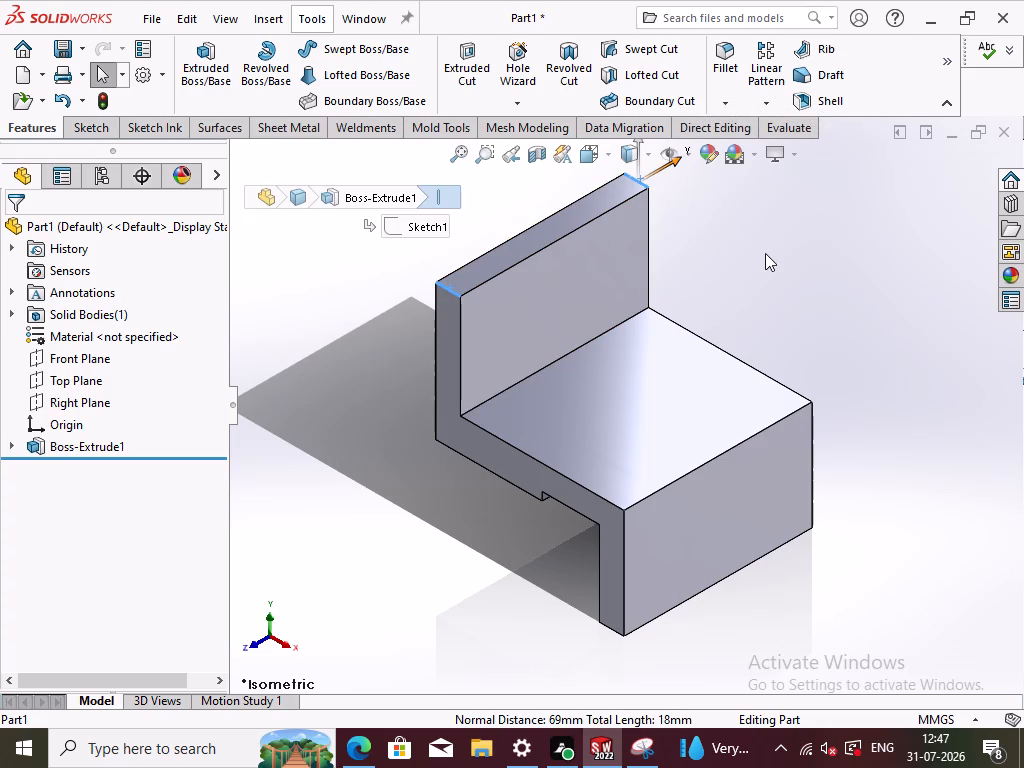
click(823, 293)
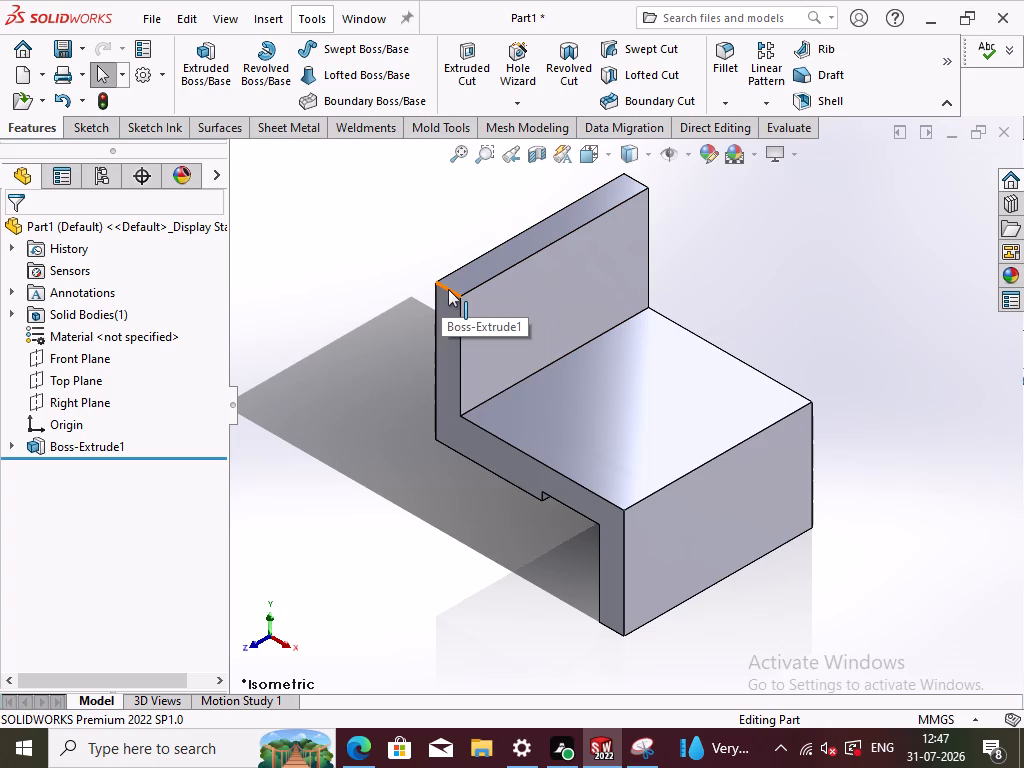
Fillet the two short top corner edges of the upright leg with a 9 mm radius.
right_click(448, 289)
click(585, 261)
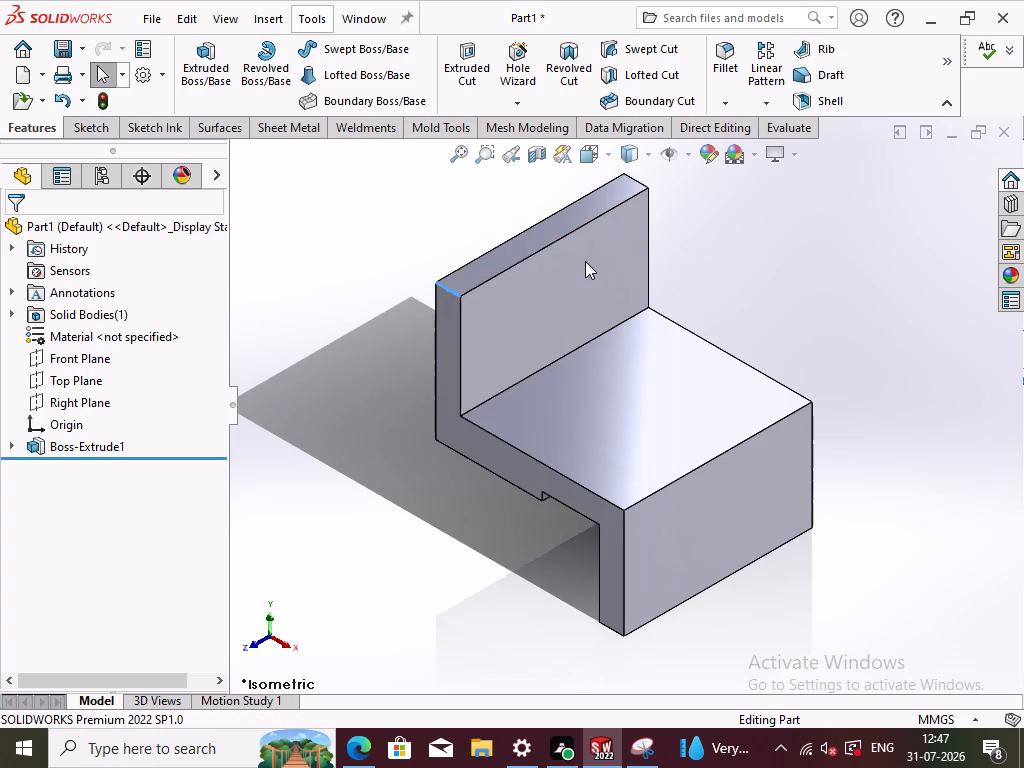
click(640, 180)
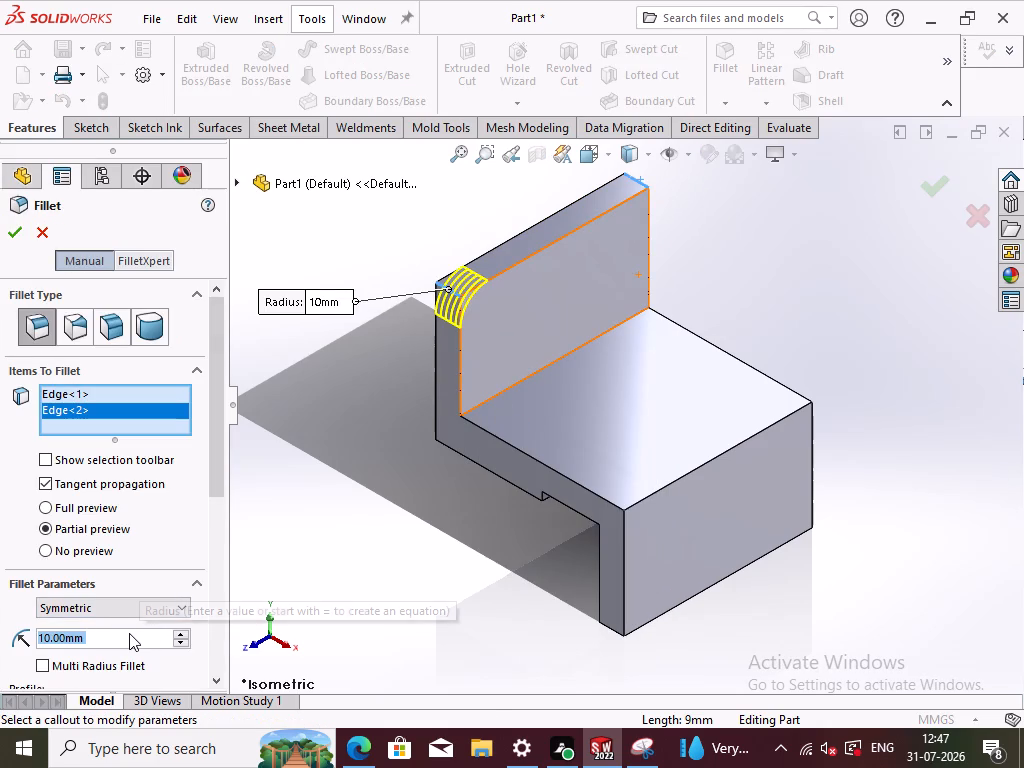
key(9)
click(341, 552)
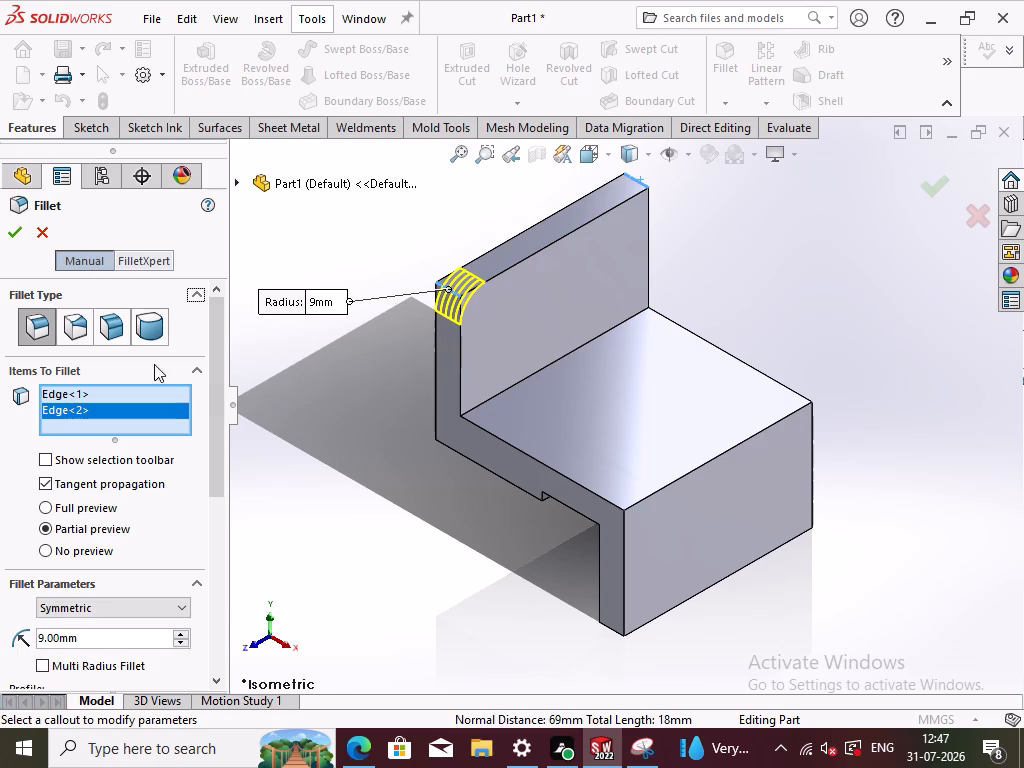
click(12, 228)
click(386, 493)
Fillet the two short bottom corner edges of the downward leg with a 16 mm radius.
middle_drag(435, 507, 443, 493)
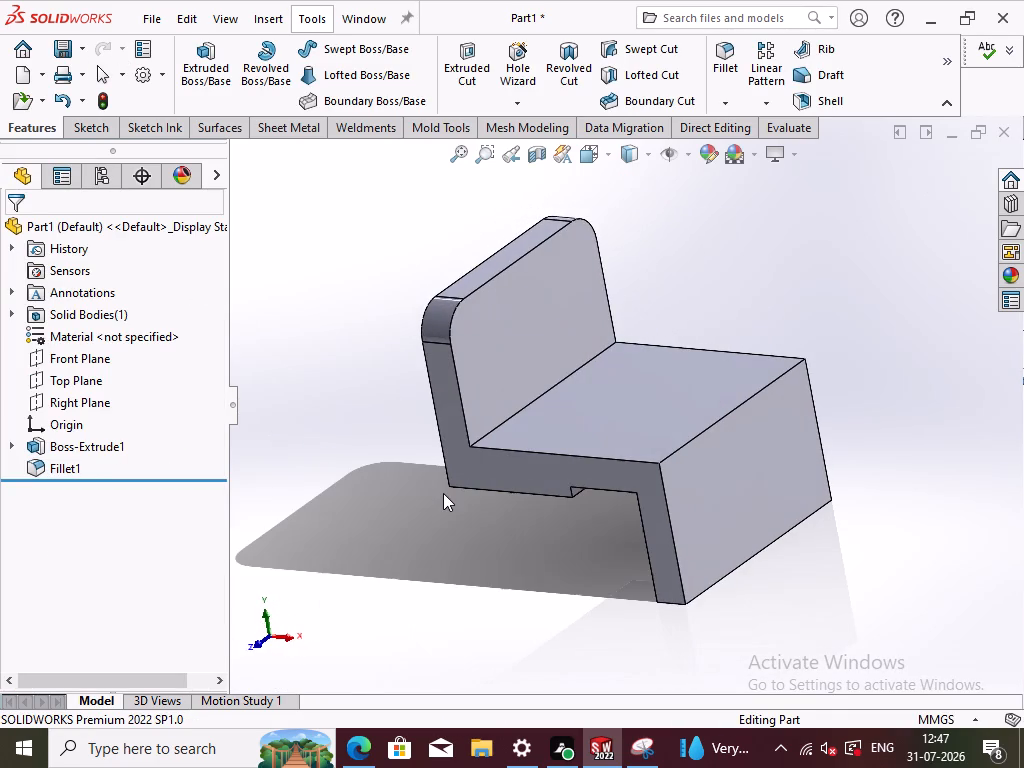
middle_drag(532, 563, 494, 503)
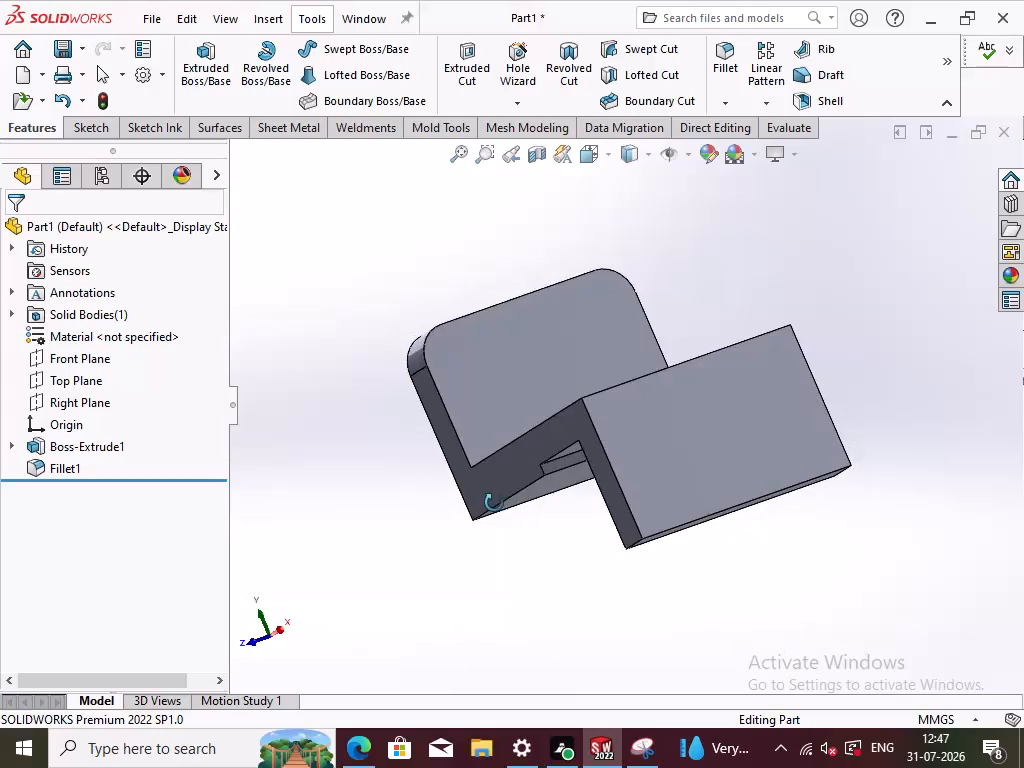
middle_drag(494, 503, 490, 503)
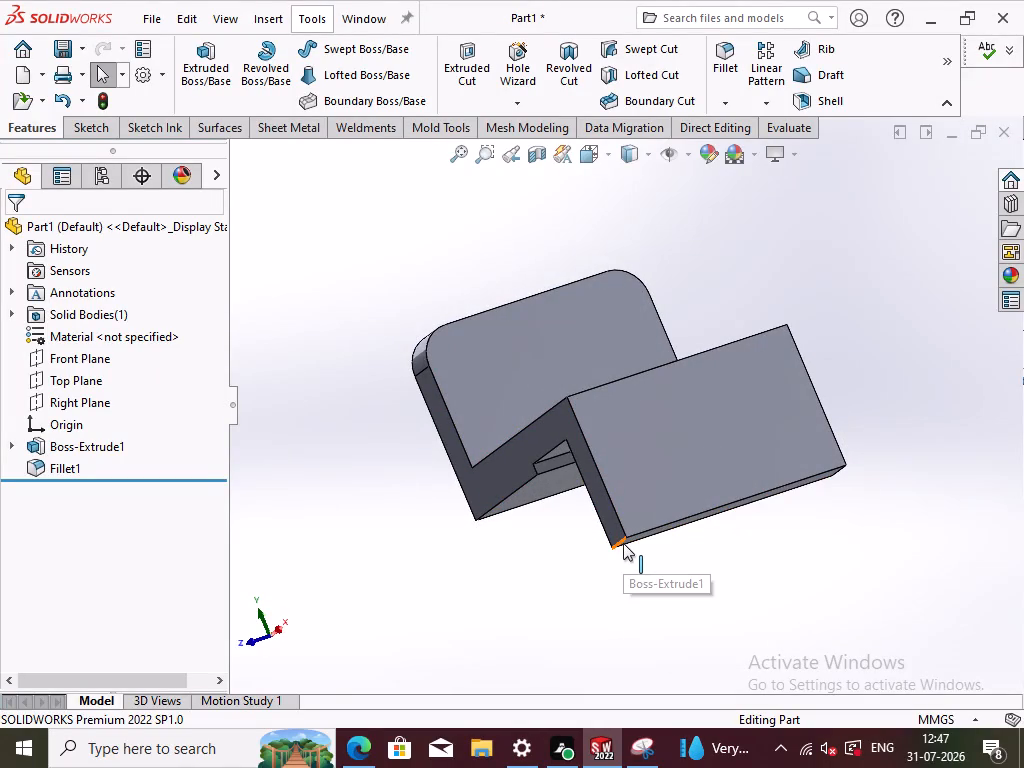
click(623, 543)
click(804, 486)
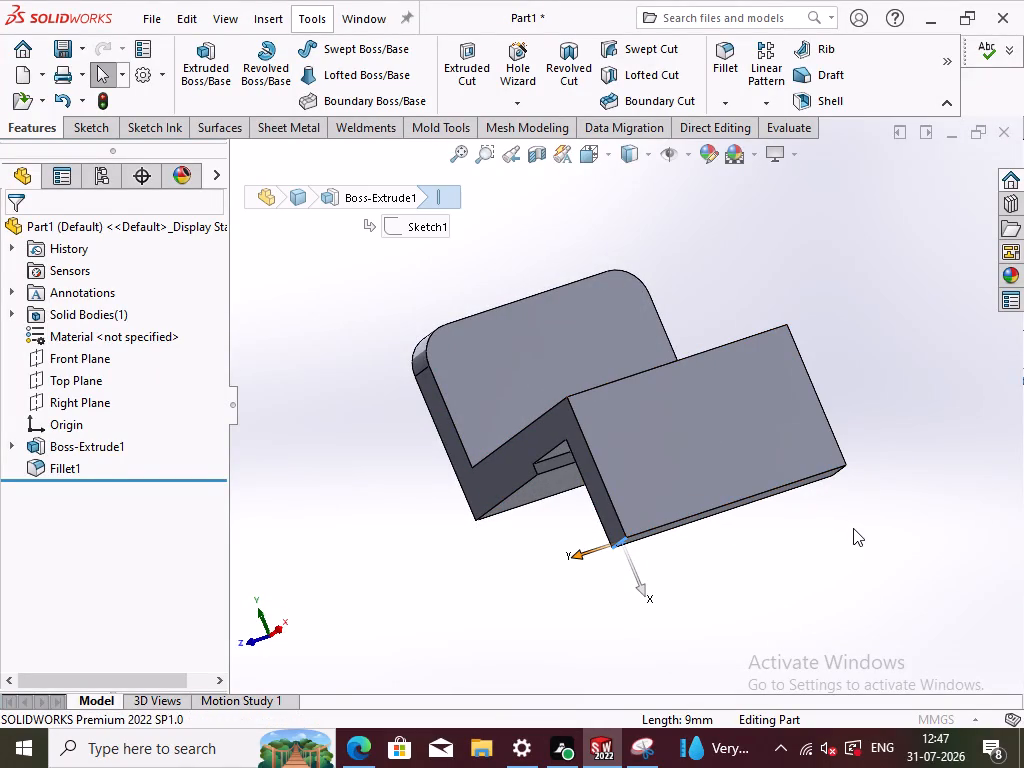
middle_drag(841, 547, 791, 589)
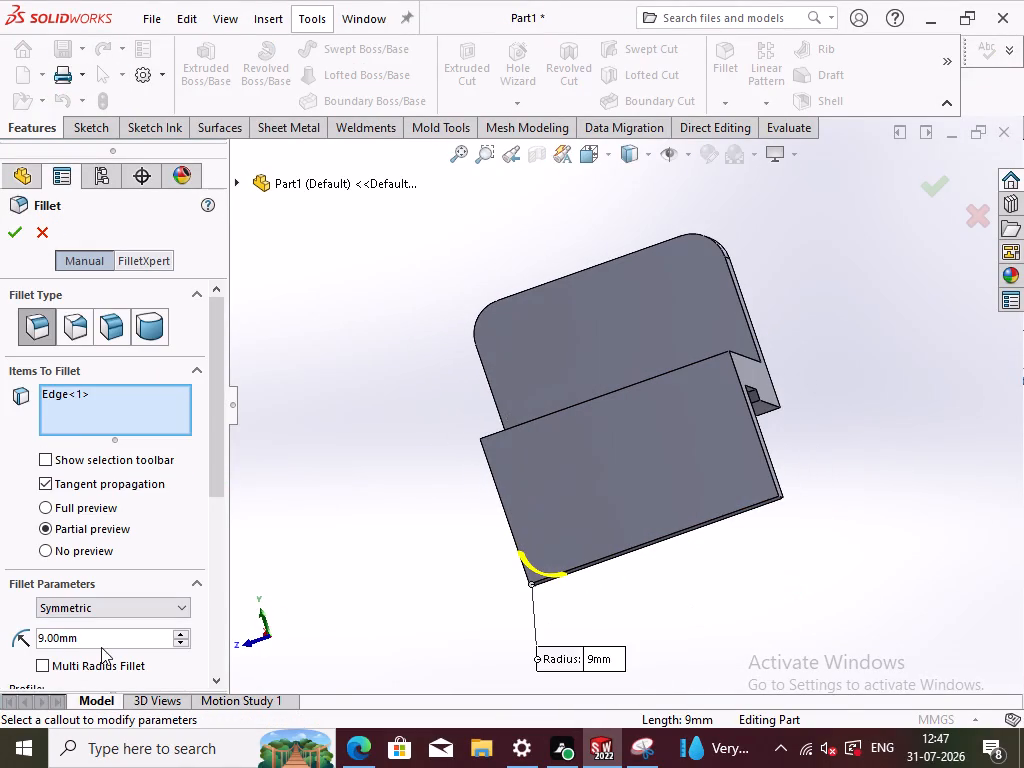
click(99, 637)
click(99, 637)
key(1)
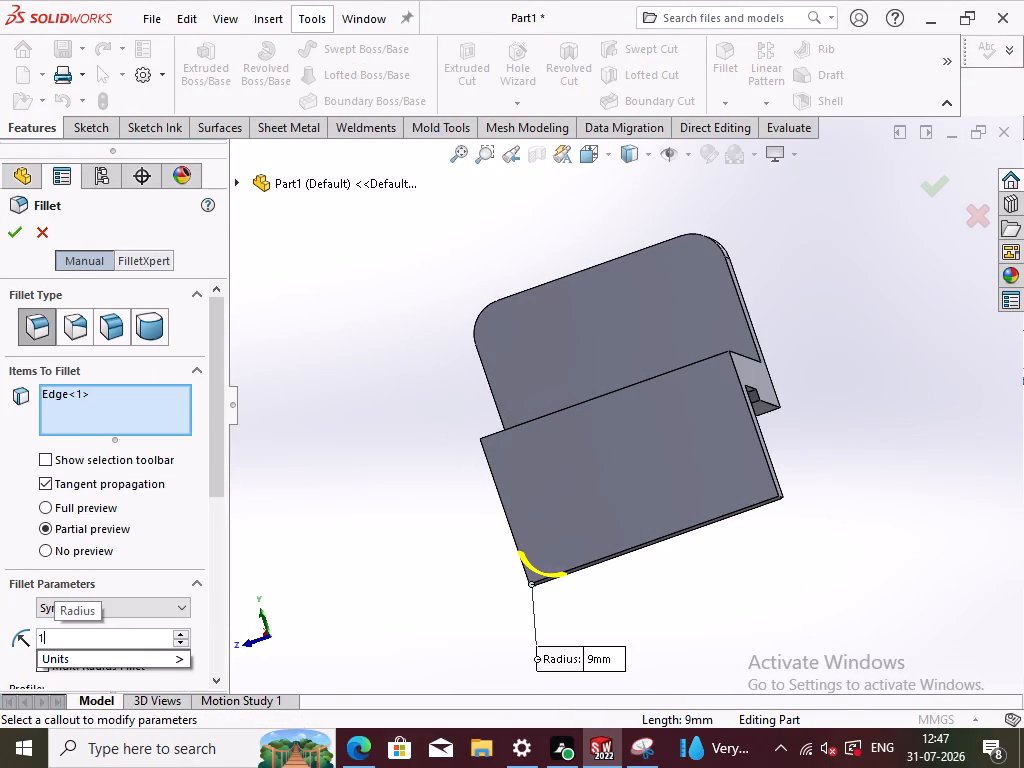
key(6)
click(344, 545)
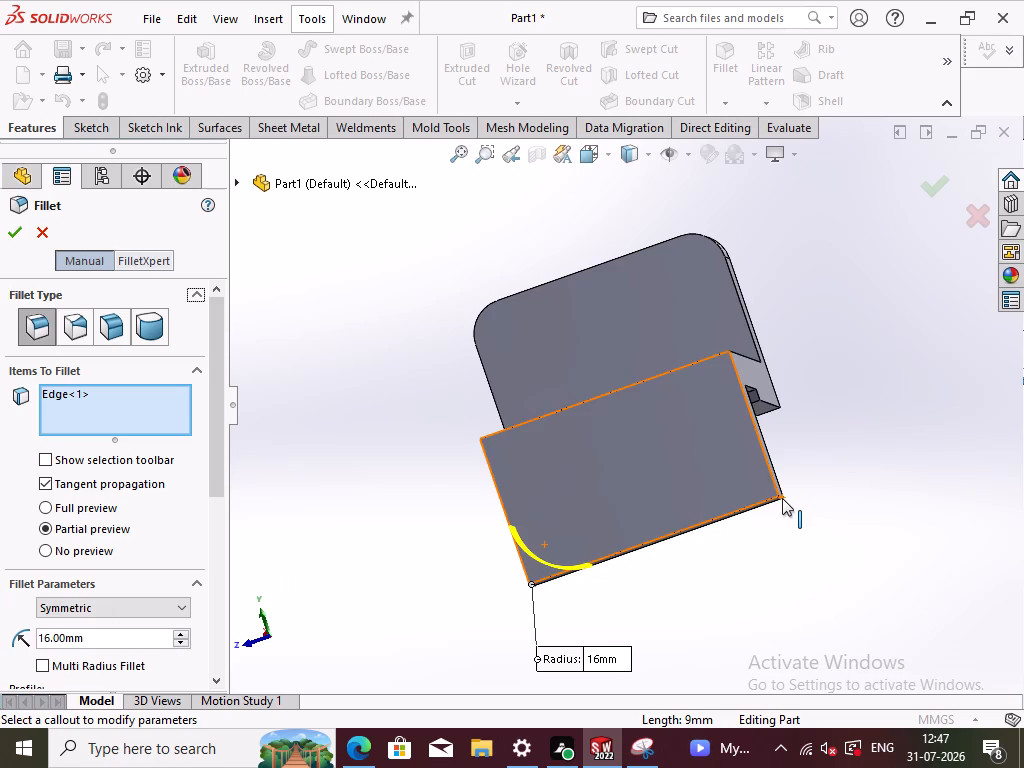
middle_drag(881, 534, 830, 569)
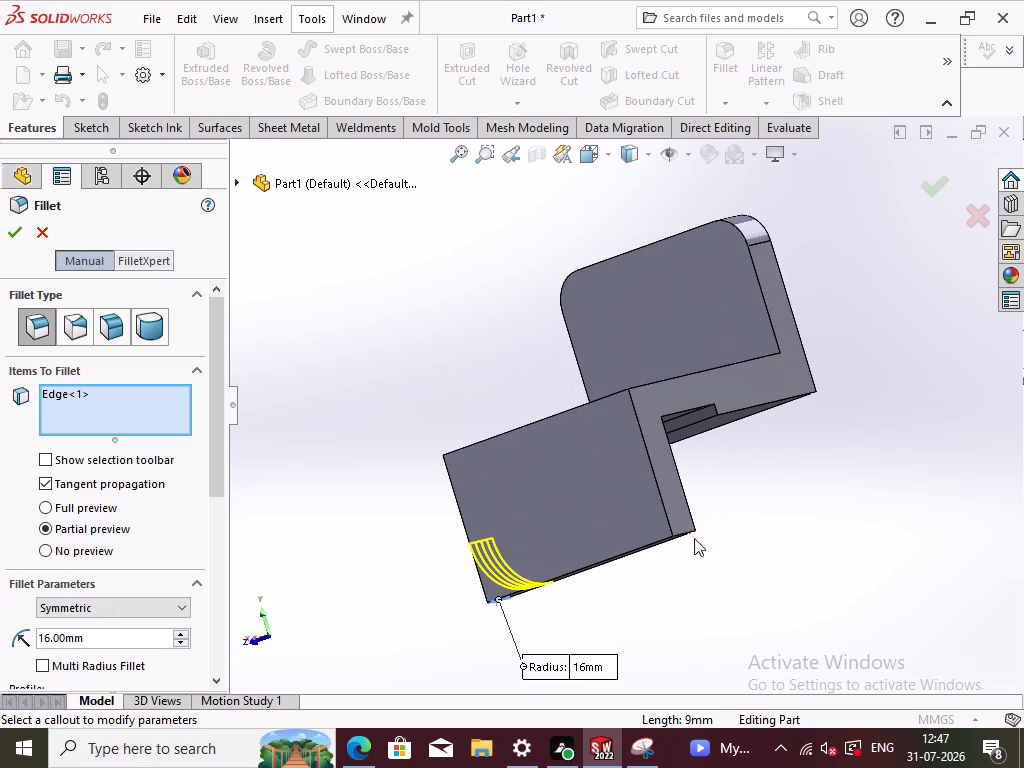
click(683, 531)
middle_drag(768, 519, 837, 524)
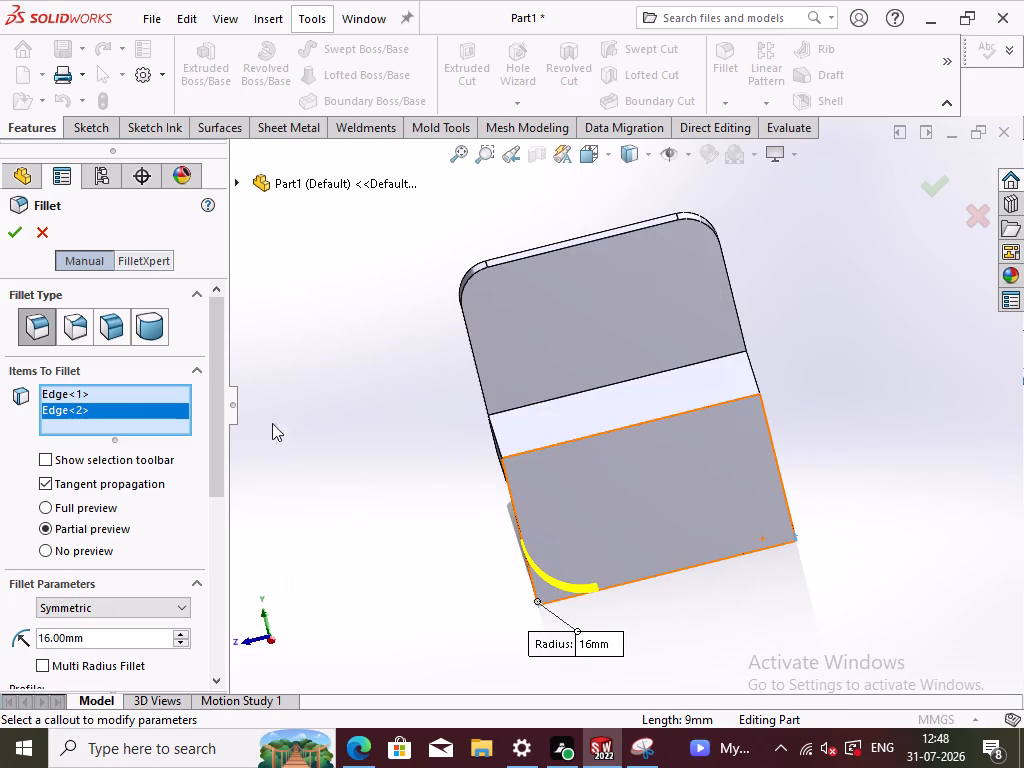
click(11, 233)
click(378, 488)
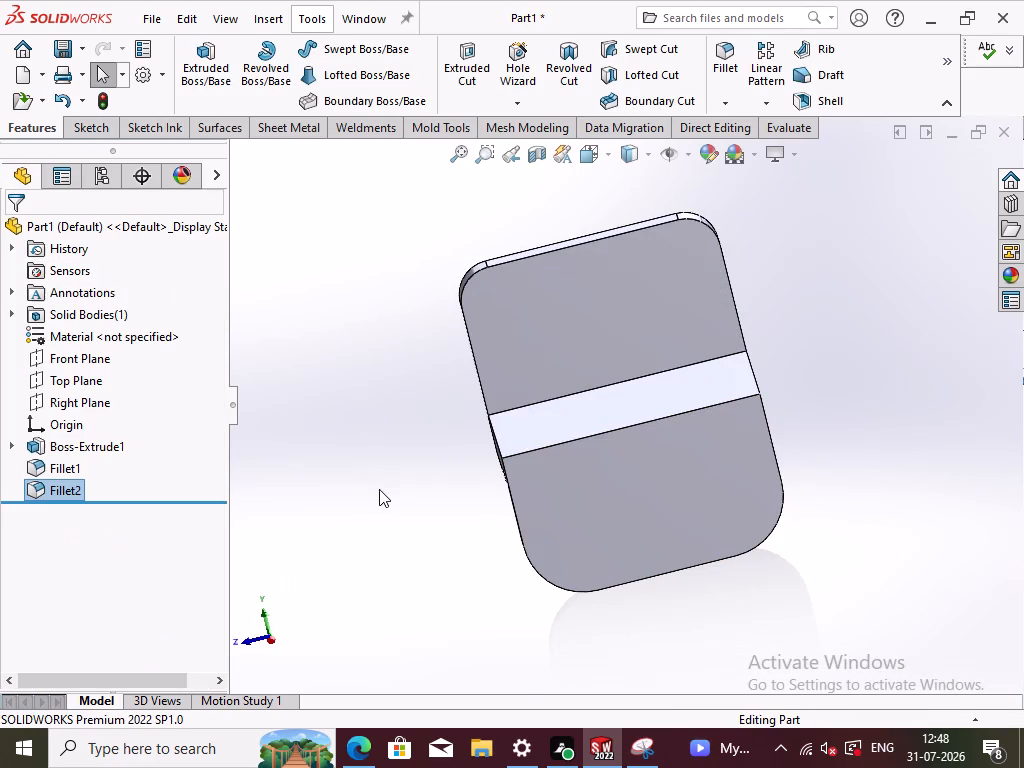
Open a new sketch on the upright leg's large inner face, above the horizontal web.
middle_drag(423, 530, 499, 604)
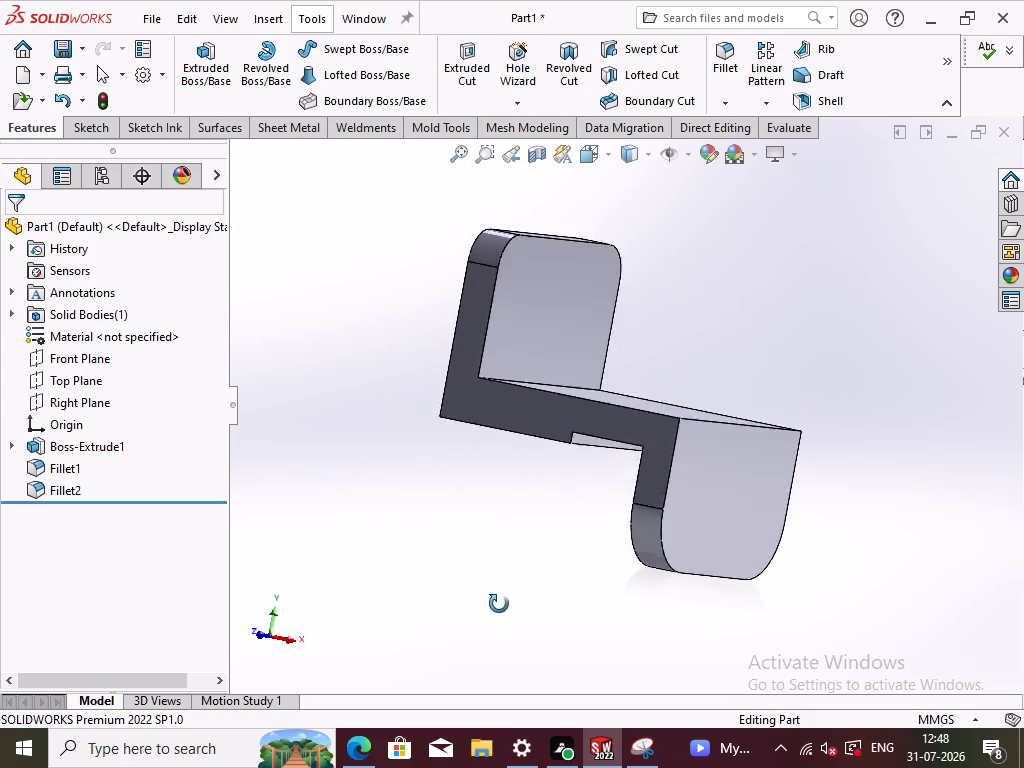
middle_drag(499, 604, 400, 619)
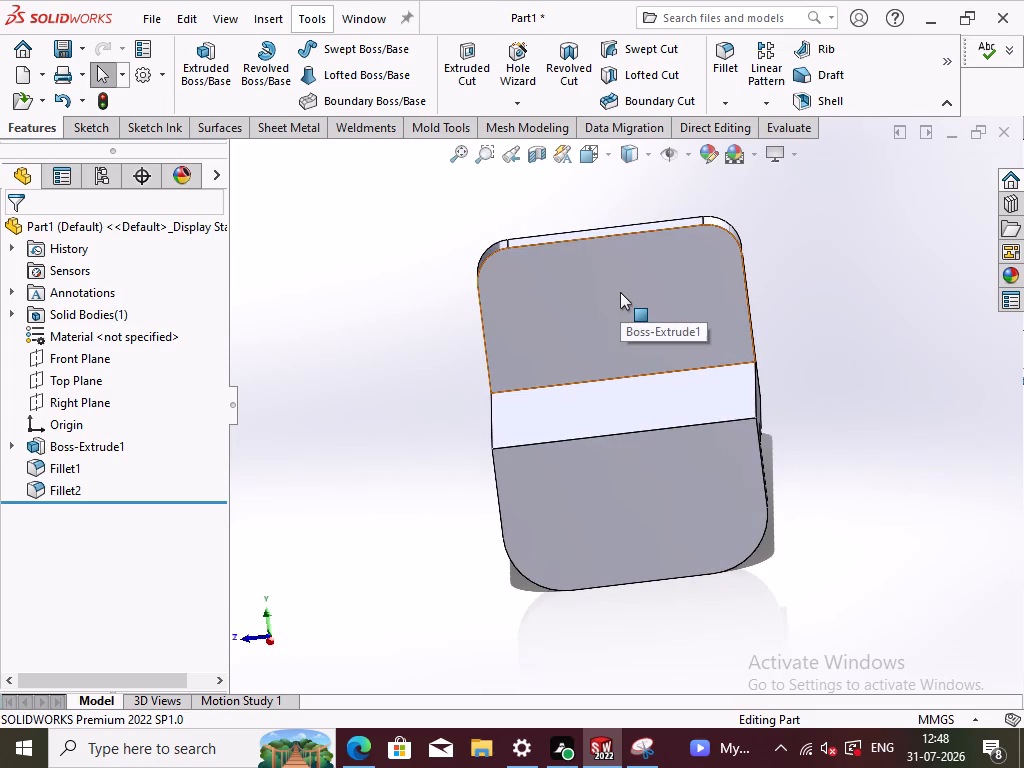
click(620, 292)
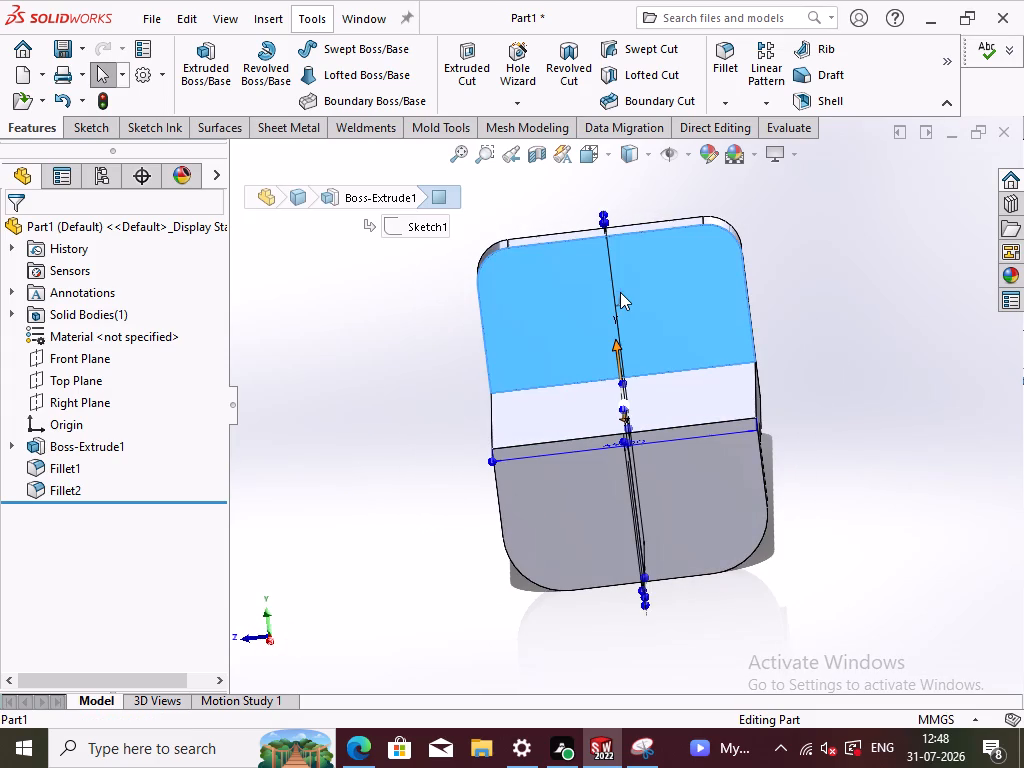
click(697, 239)
click(875, 328)
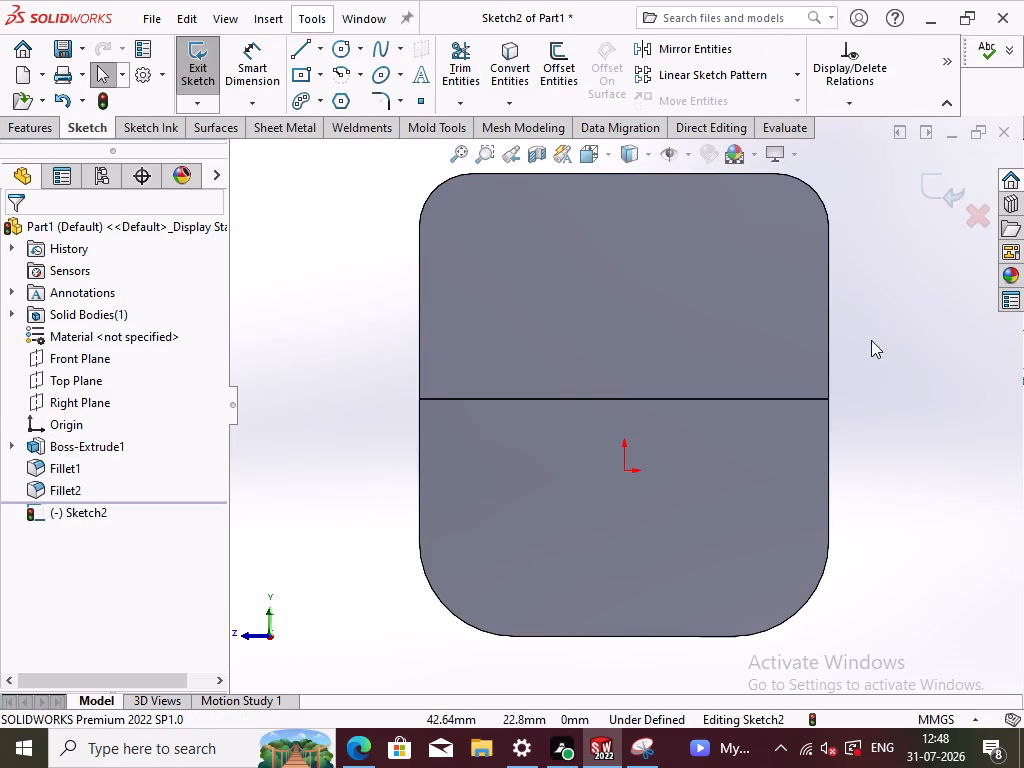
Sketch two level circles about 42 mm apart near the upright leg's top corners, the left one about 11.5 mm in diameter.
middle_click(866, 345)
key(ctrl+1)
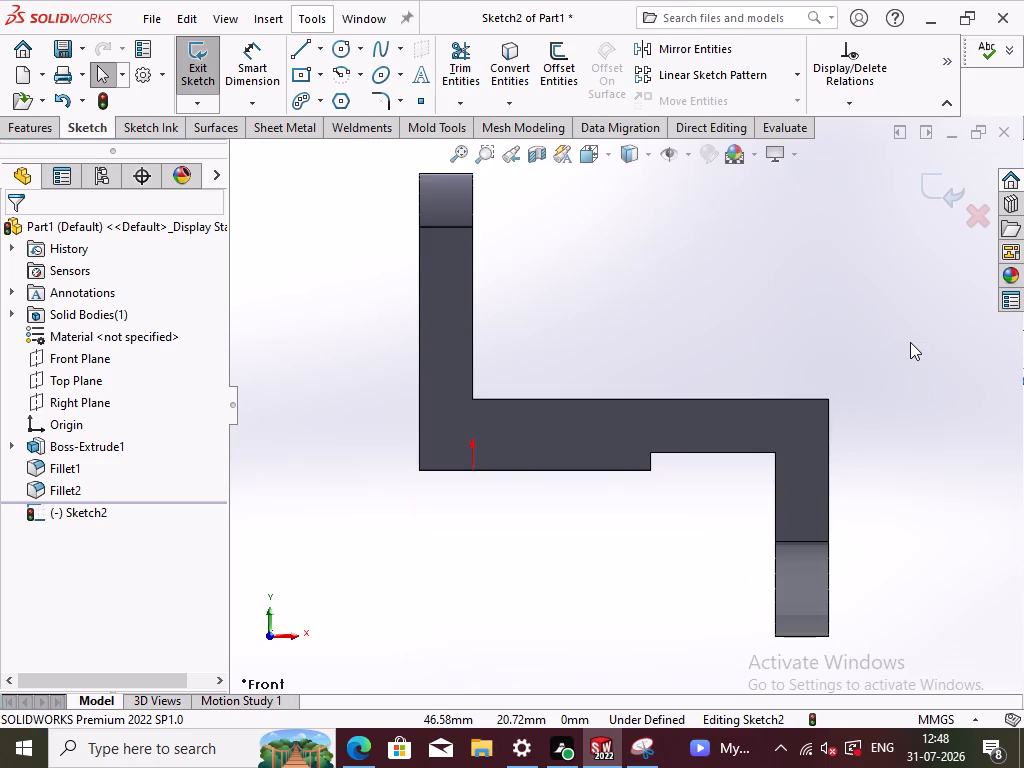
key(ctrl+3)
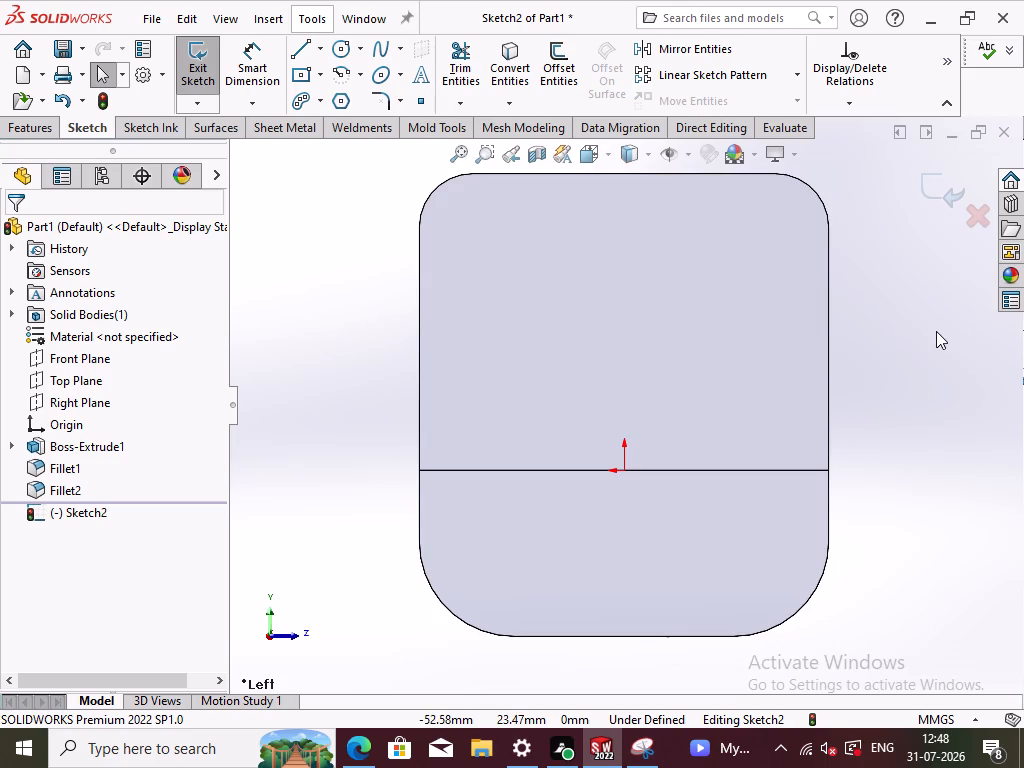
key(ctrl+4)
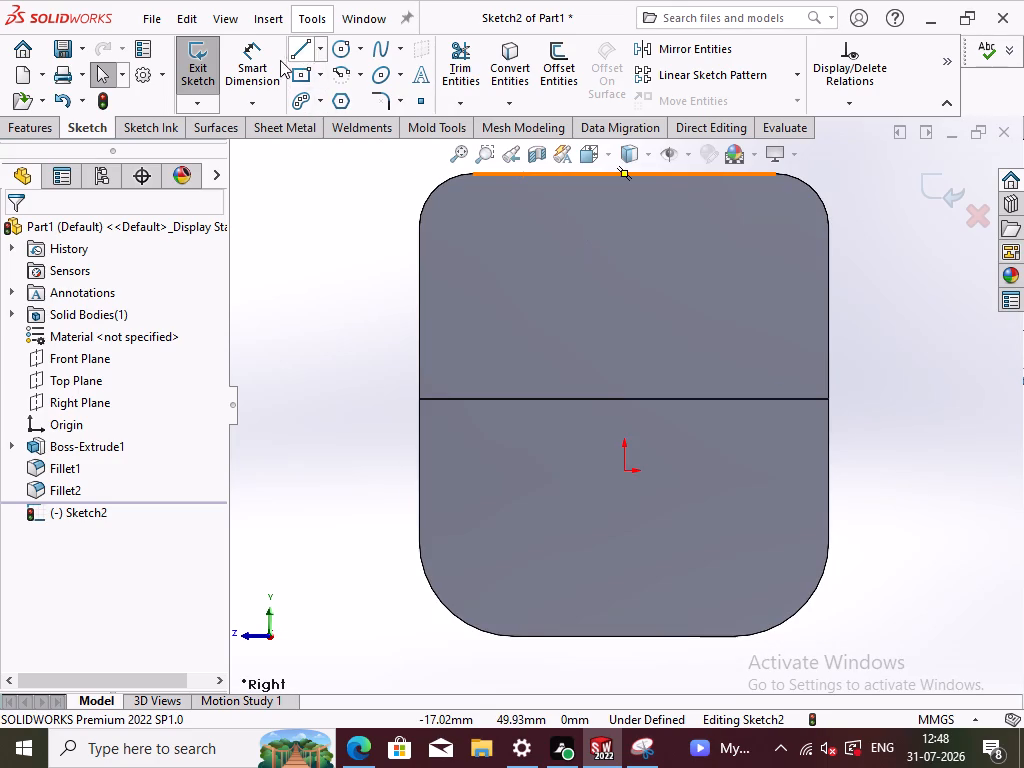
click(341, 52)
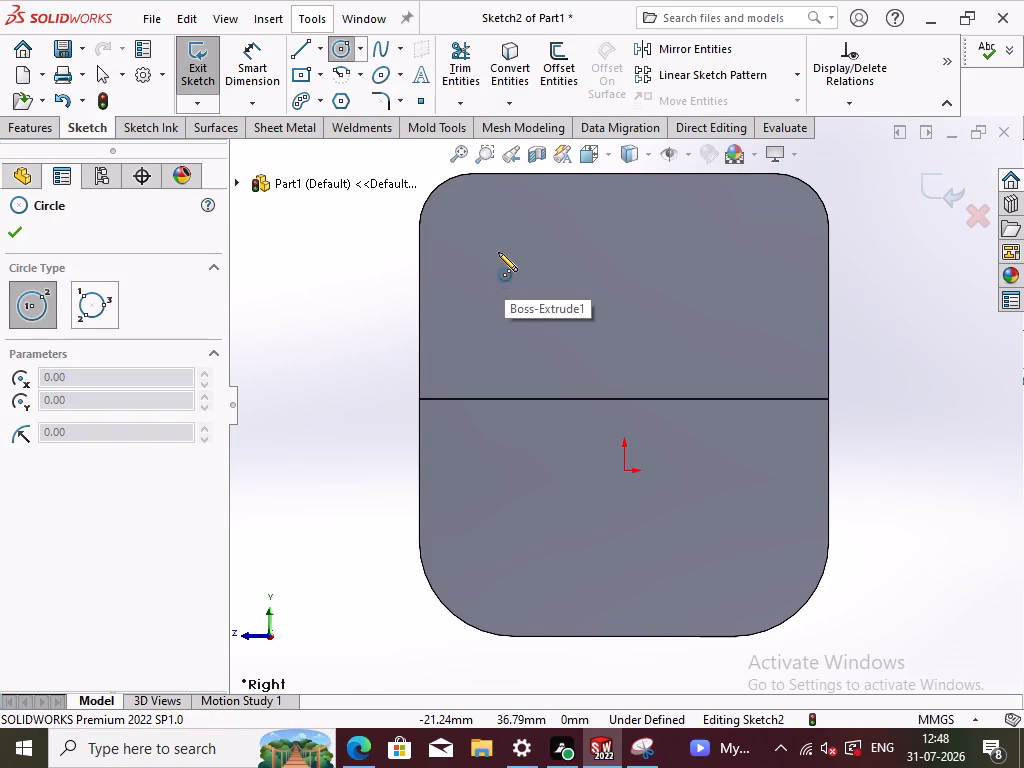
click(495, 258)
click(513, 287)
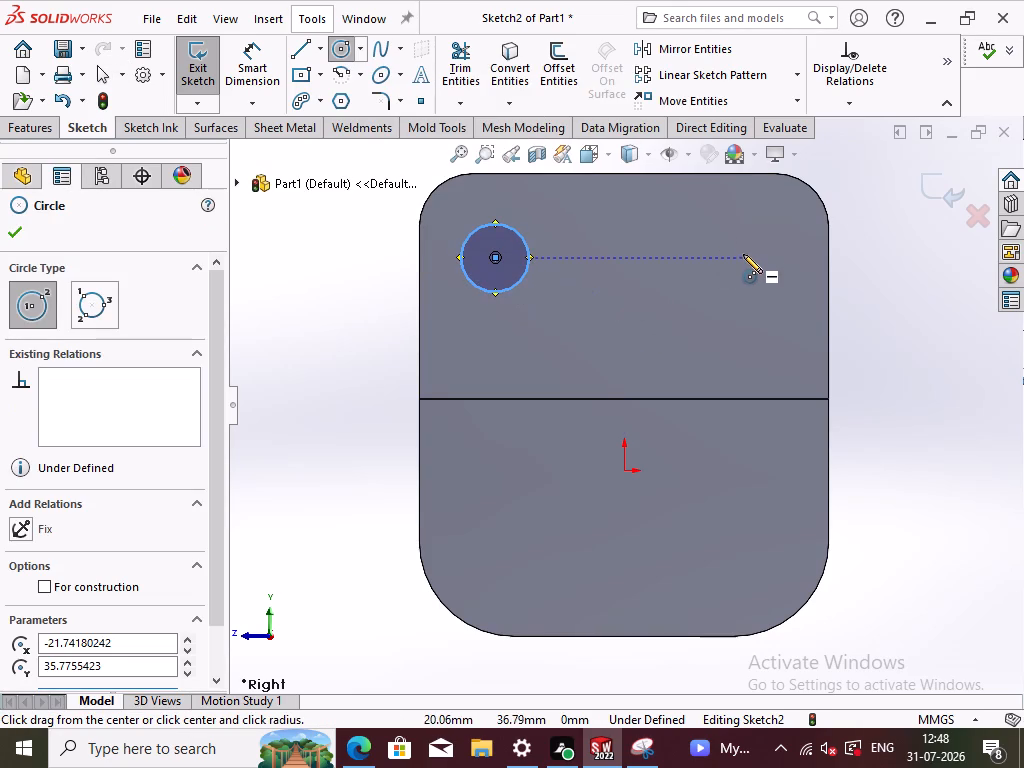
click(743, 257)
click(747, 291)
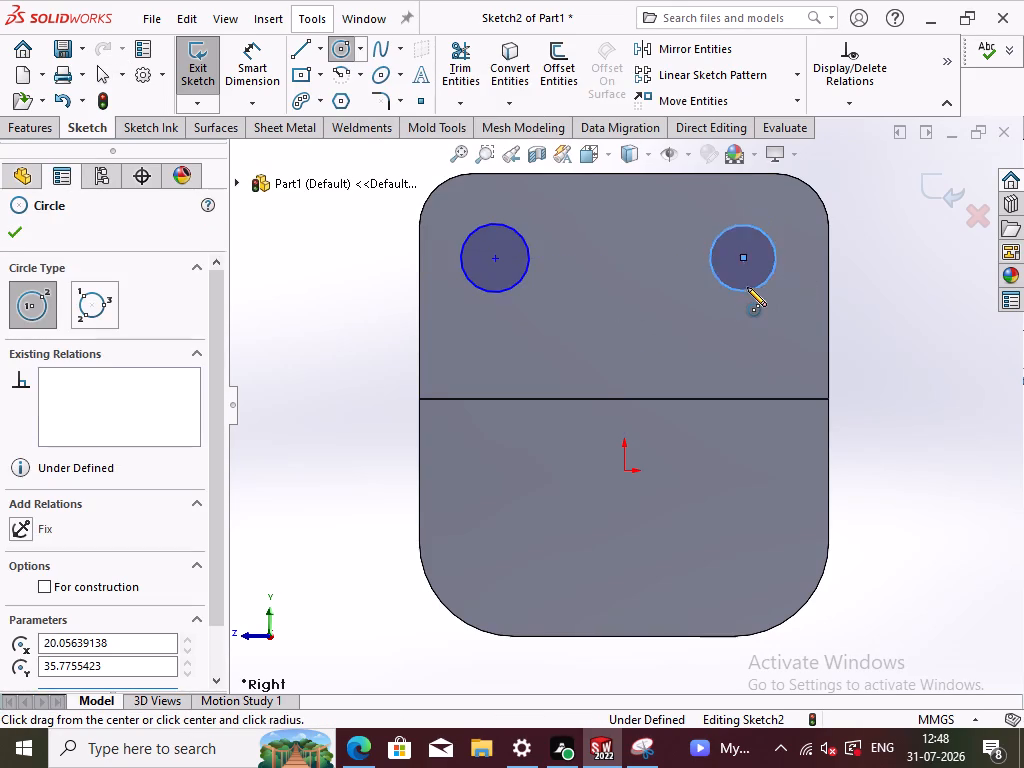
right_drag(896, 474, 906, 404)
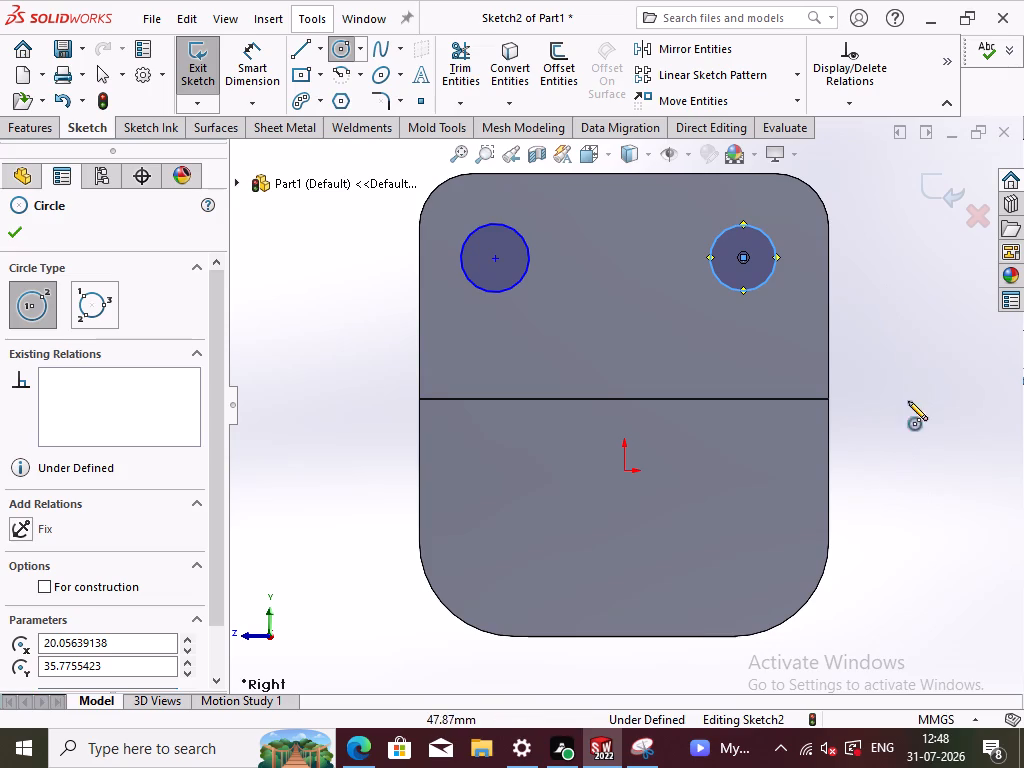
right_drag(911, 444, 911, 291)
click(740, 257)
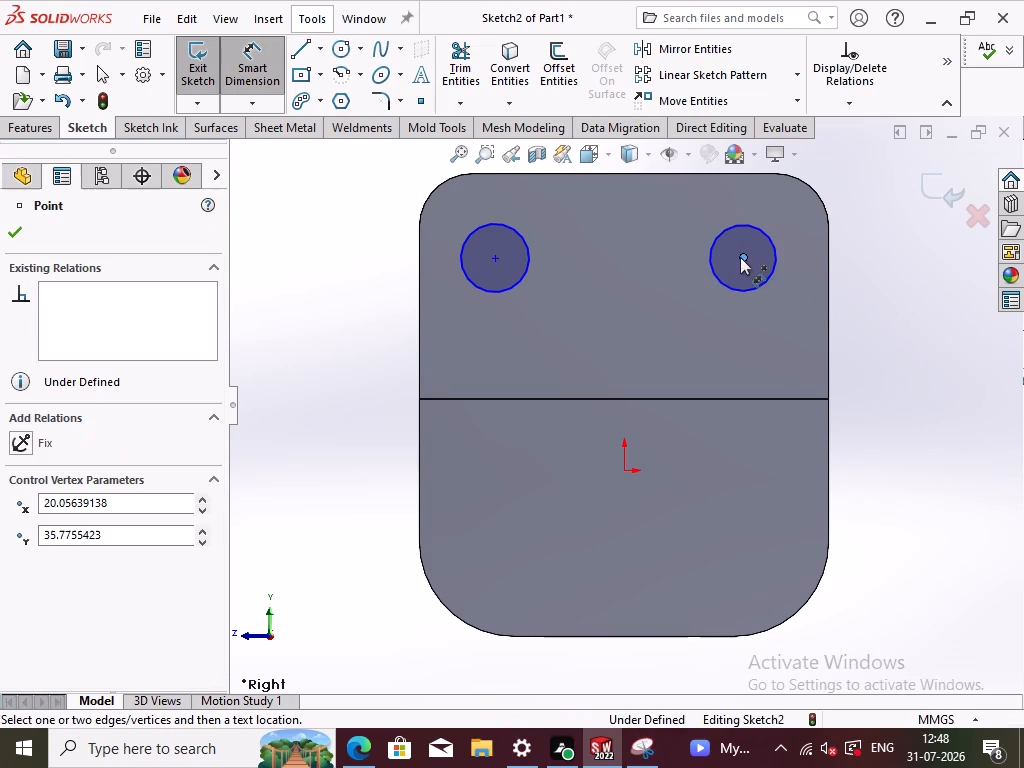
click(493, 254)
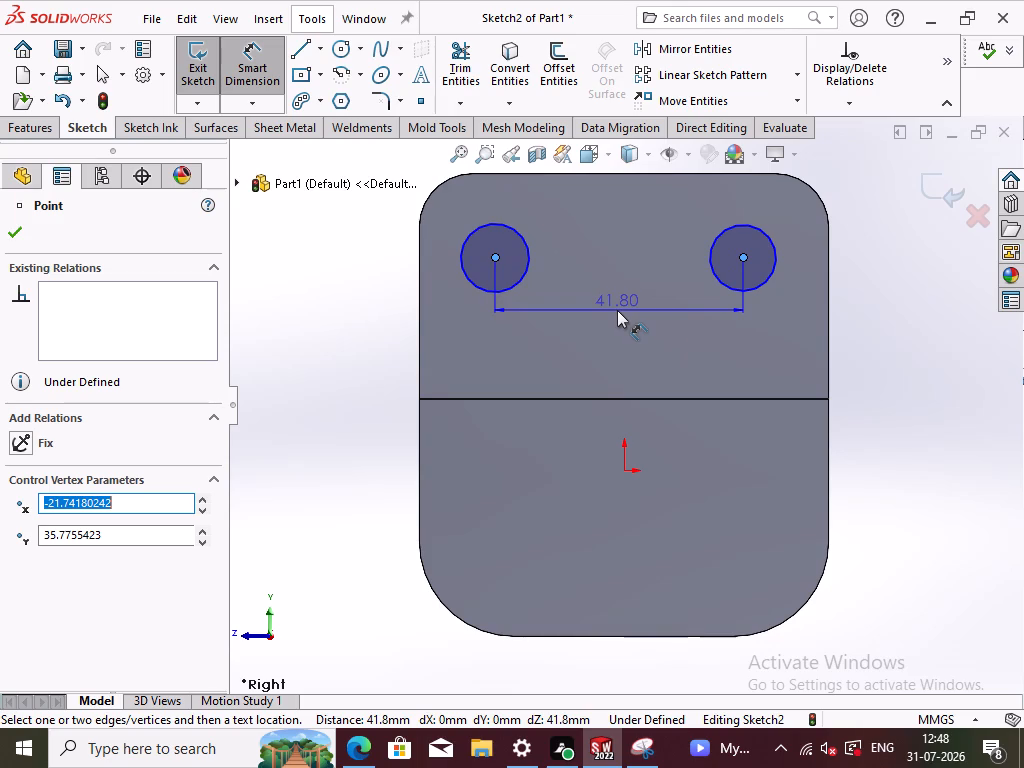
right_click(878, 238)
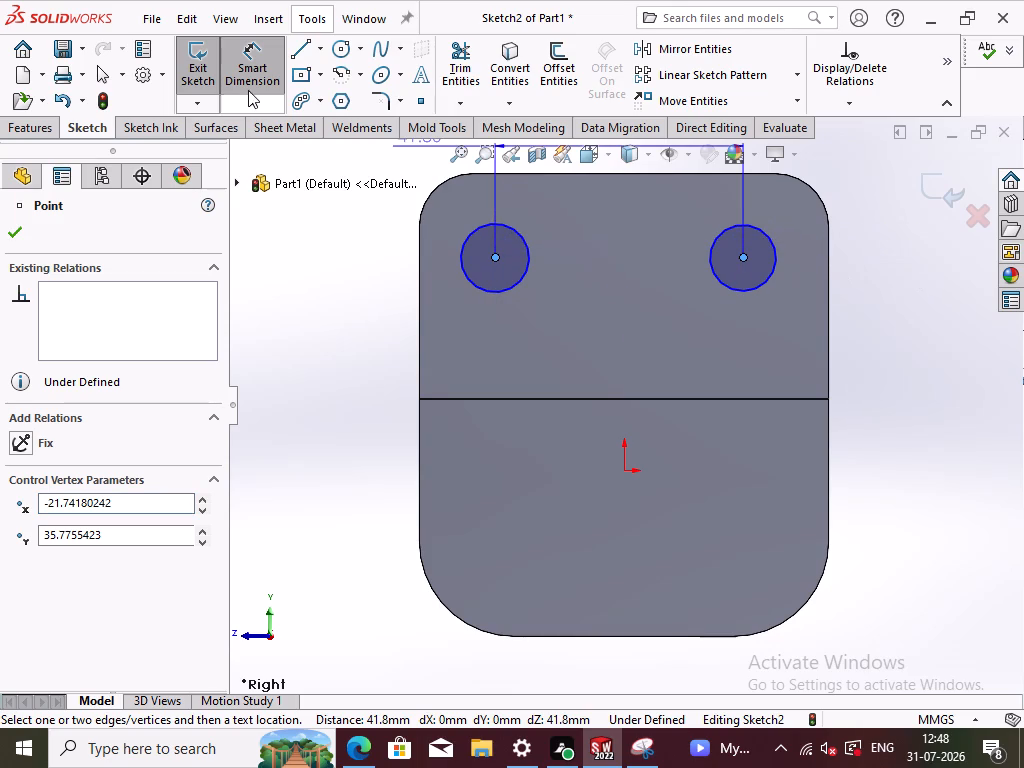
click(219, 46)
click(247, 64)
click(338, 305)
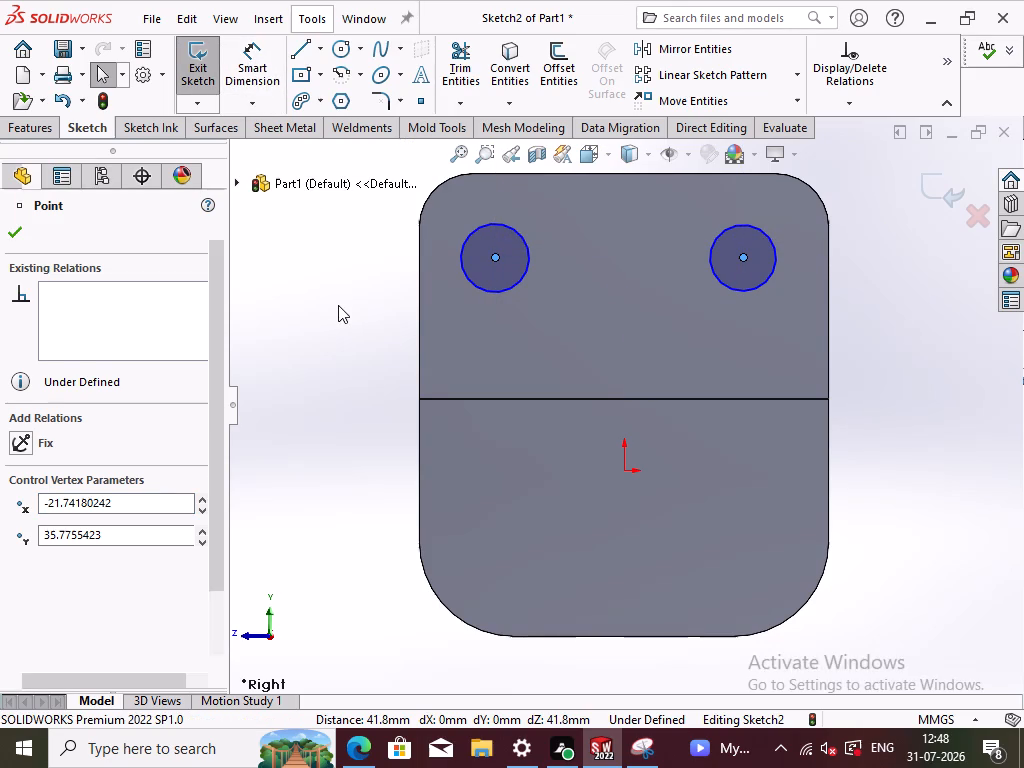
Dimension the left circle's centre 10 mm from the upright leg's left side edge.
double_click(260, 75)
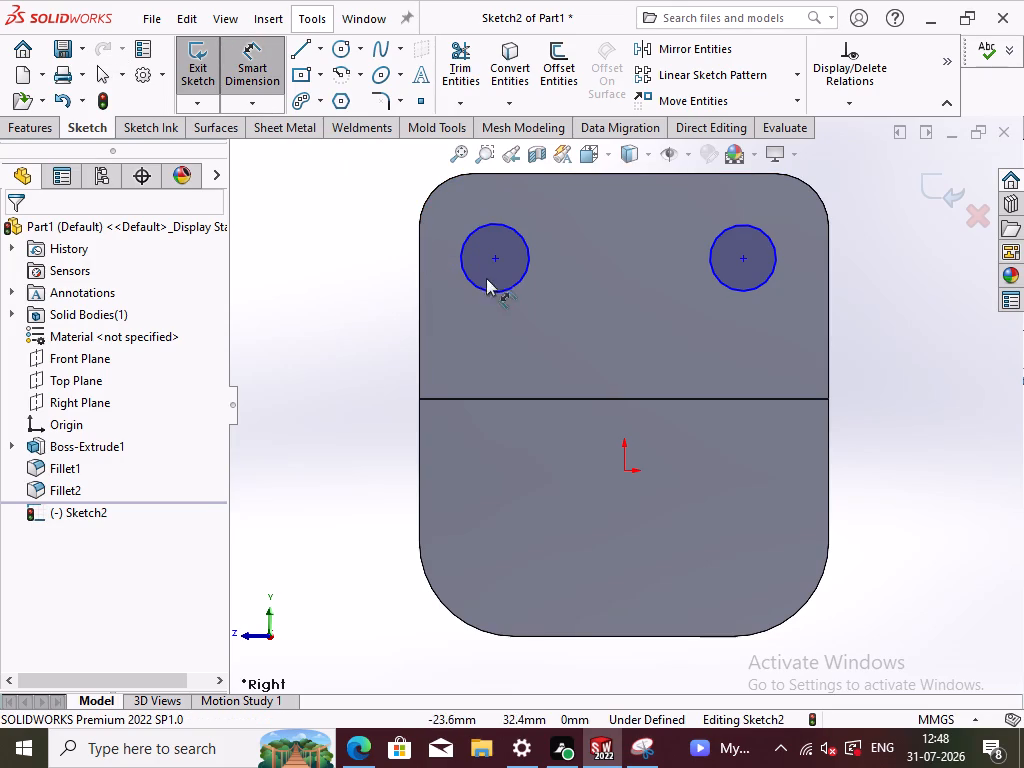
click(490, 259)
click(418, 264)
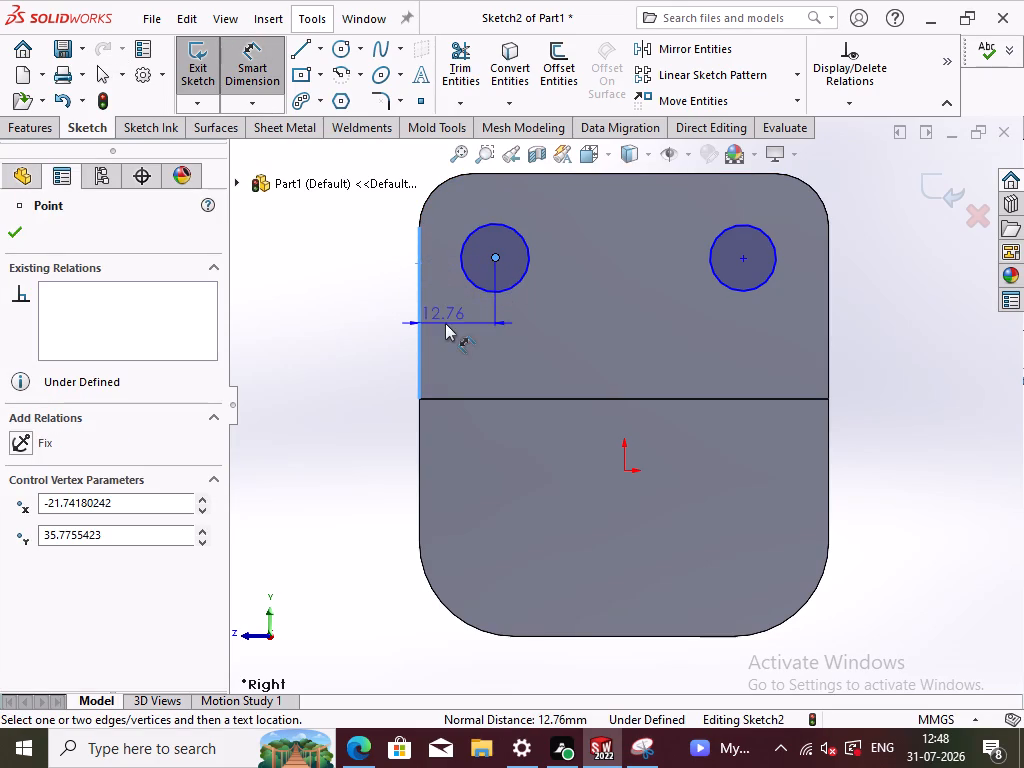
click(446, 327)
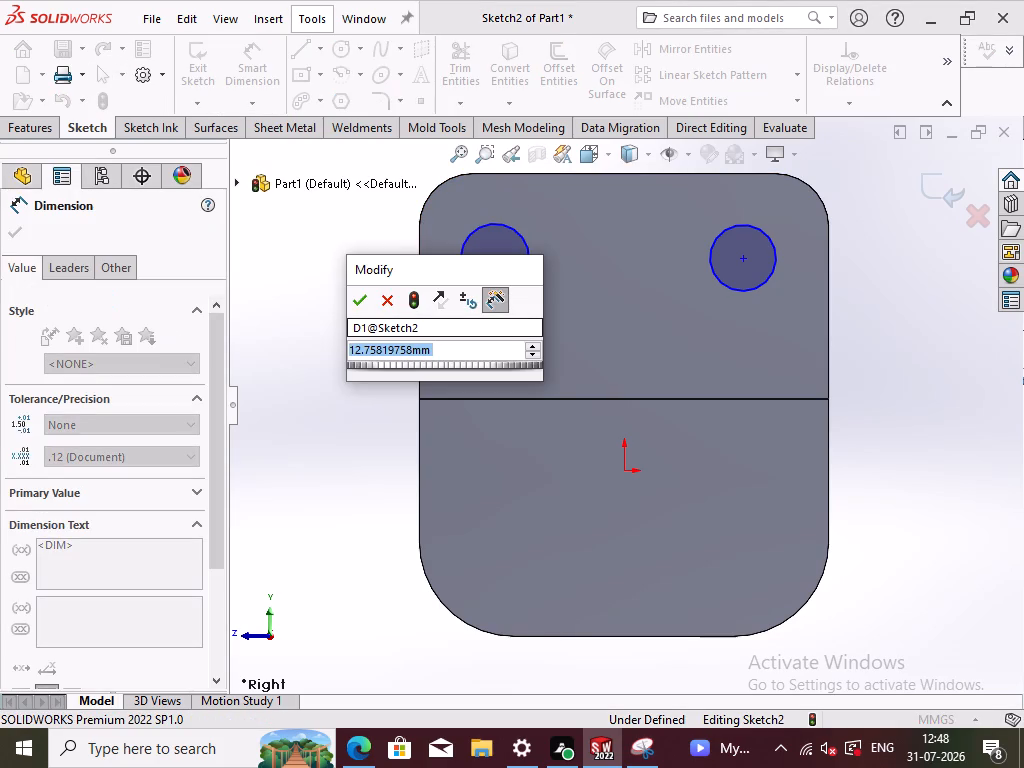
text(109)
key(Return)
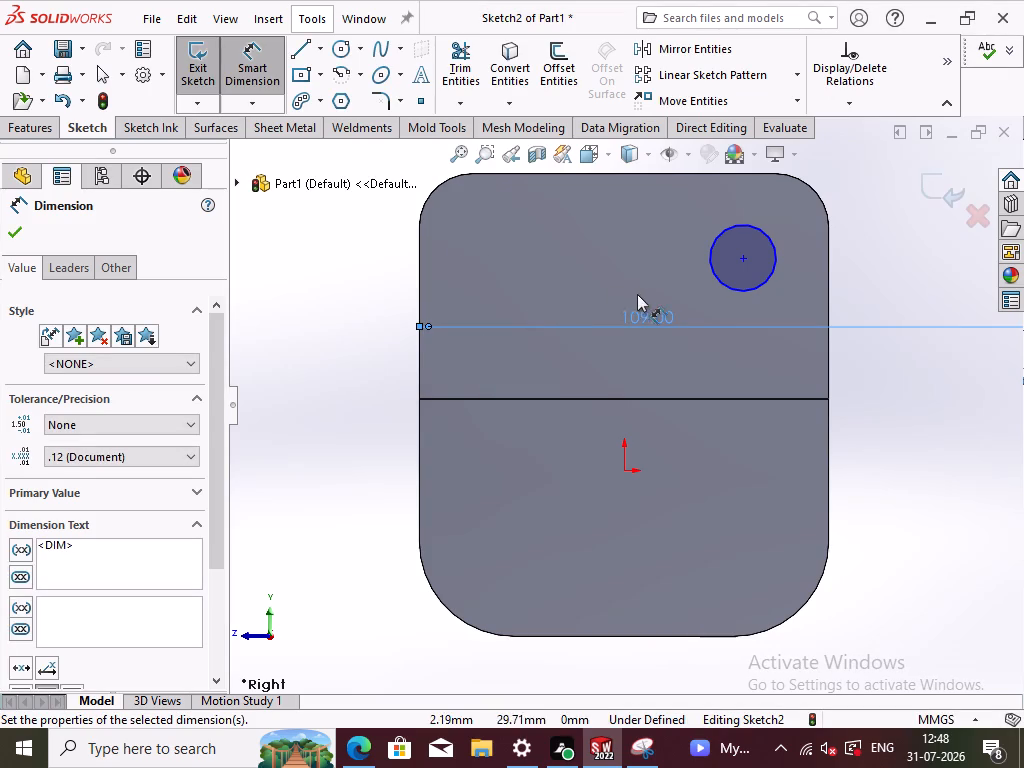
triple_click(643, 314)
text(10)
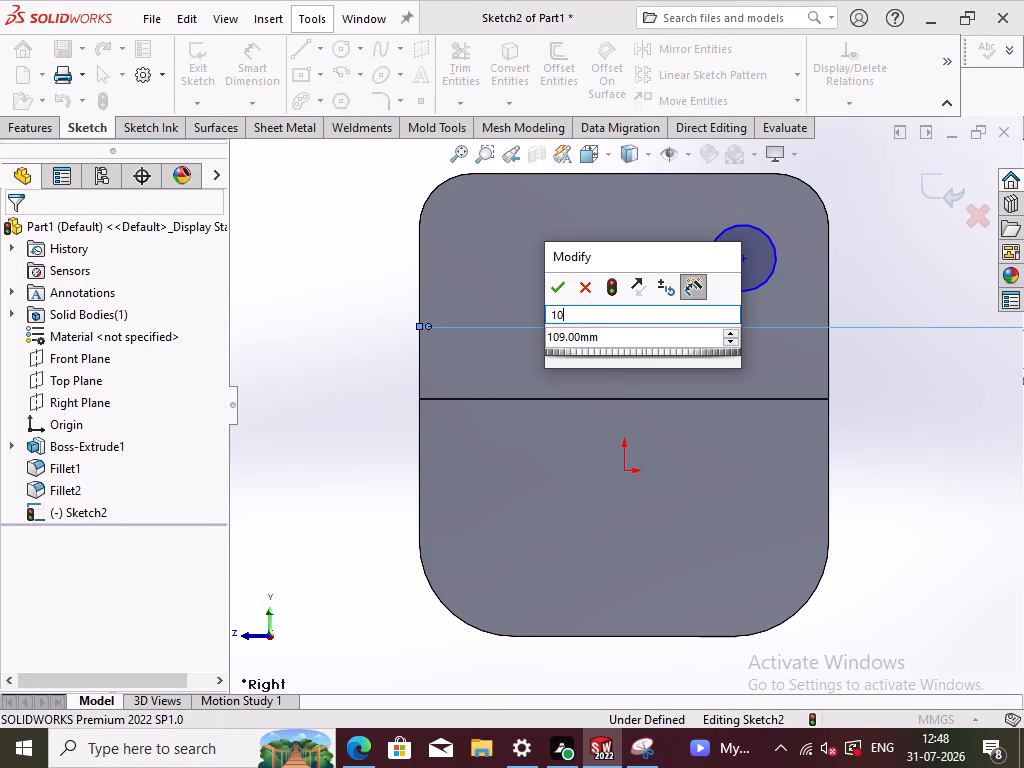
key(Return)
text(10)
key(Return)
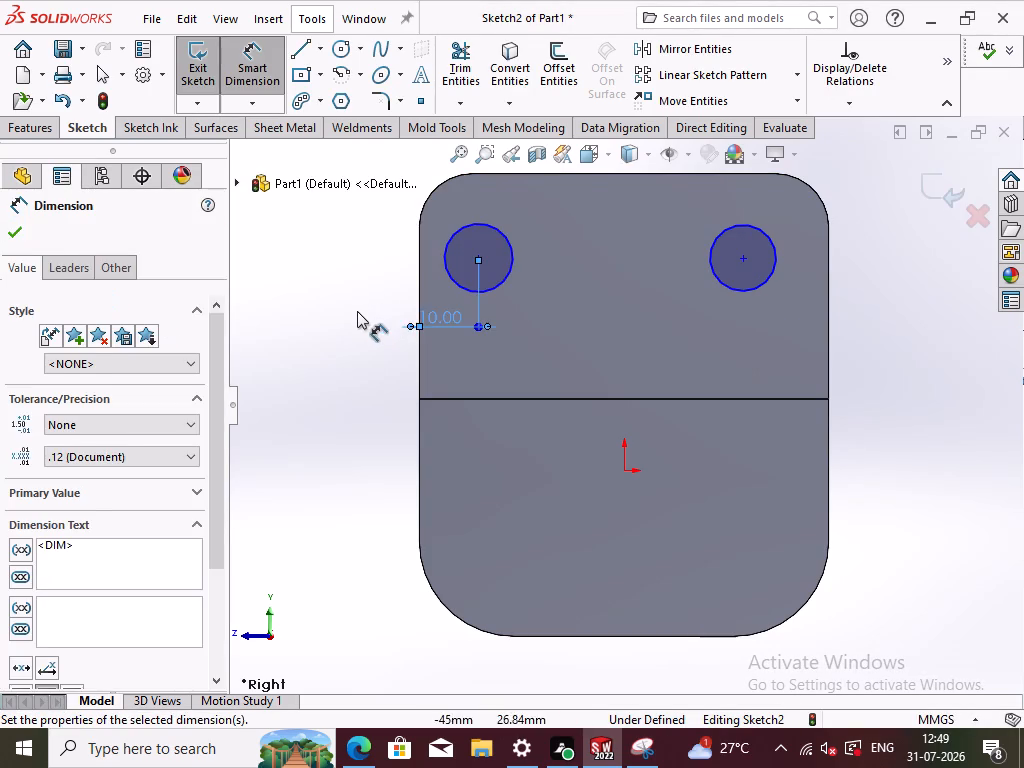
click(357, 311)
Dimension the left circle's centre 18 mm below the upright leg's top edge.
click(477, 259)
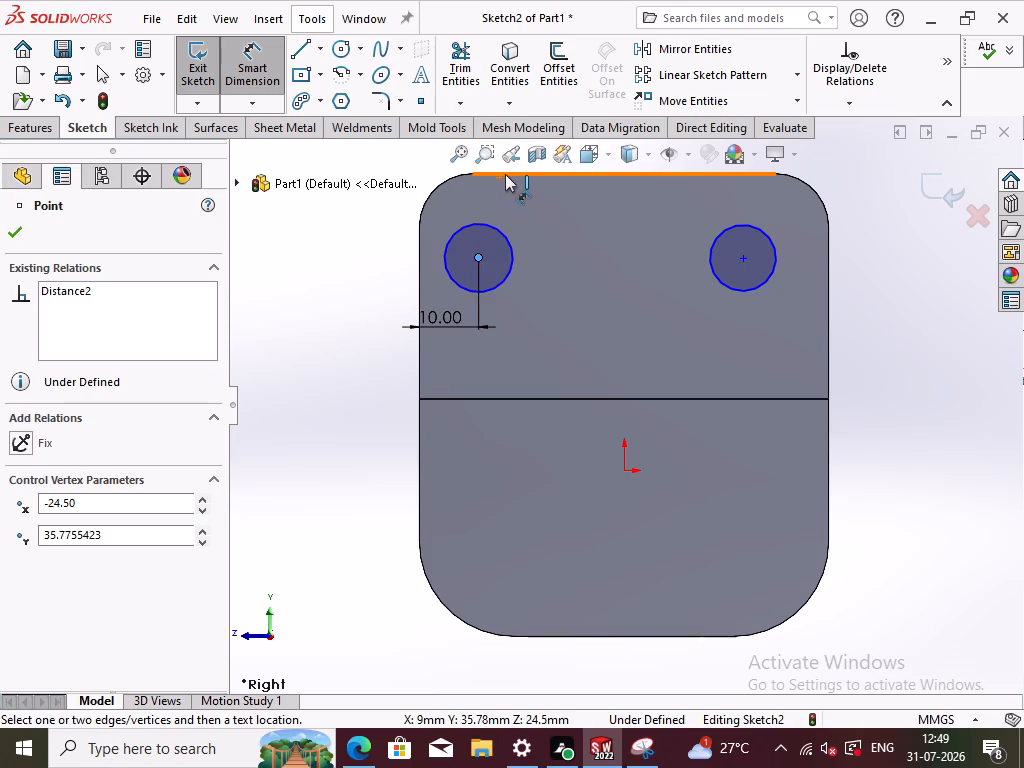
click(507, 173)
click(363, 229)
text(18)
key(Return)
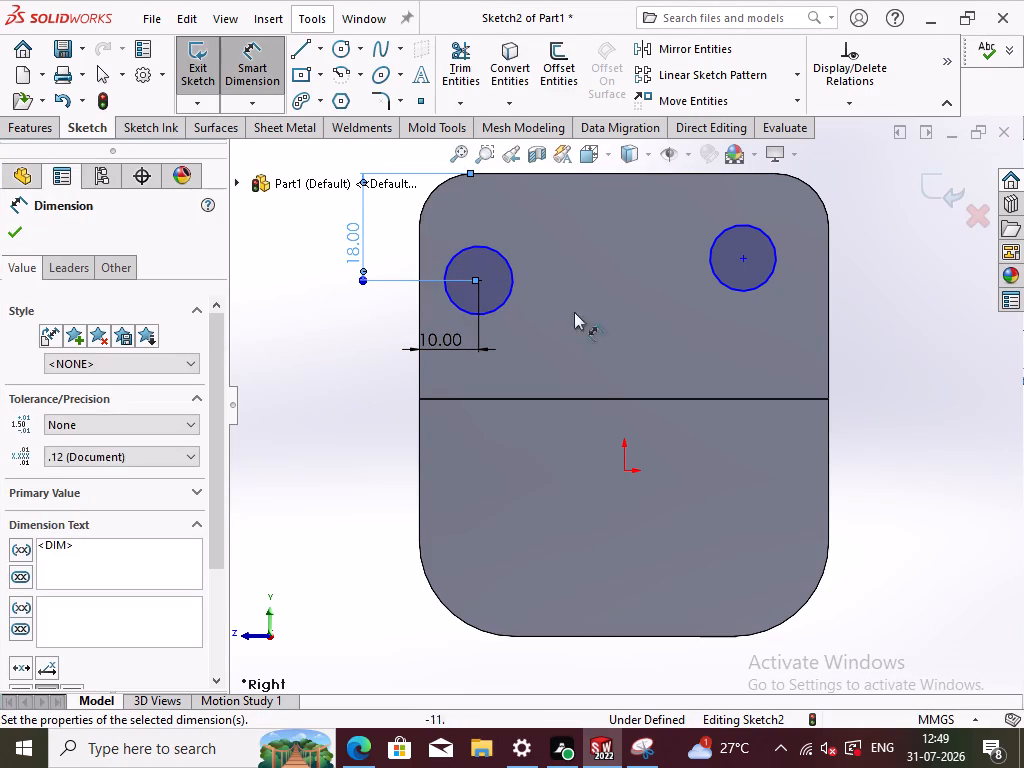
click(880, 301)
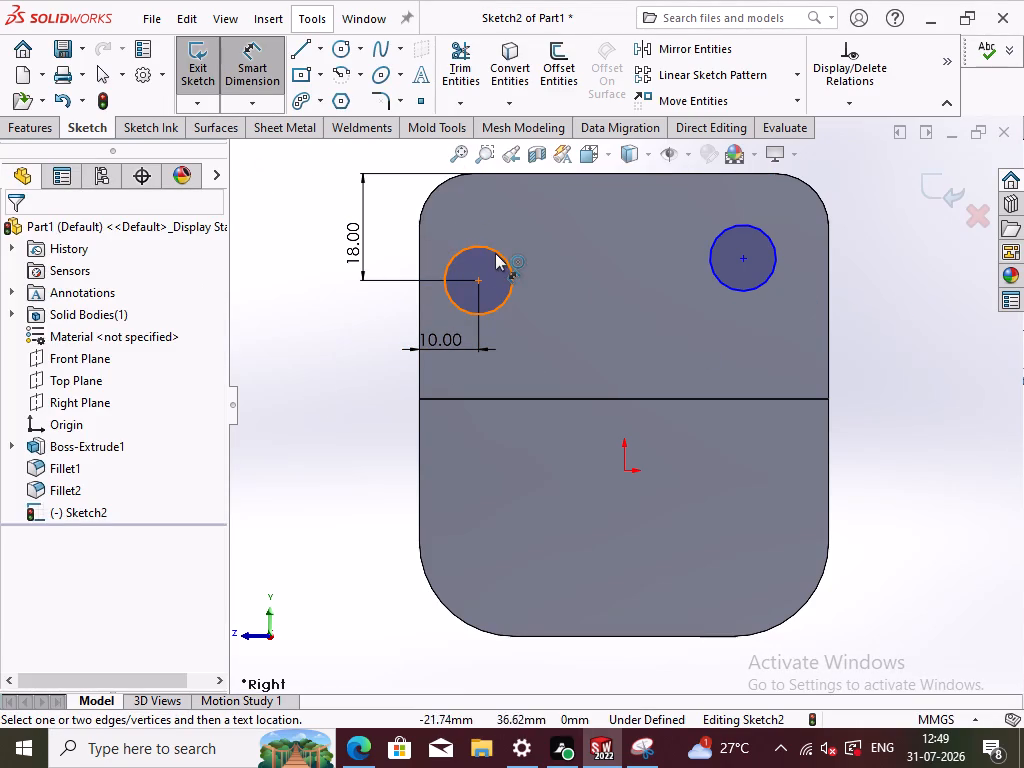
Dimension the left circle's diameter as 9 mm and leave the dimension tool.
click(502, 250)
click(541, 227)
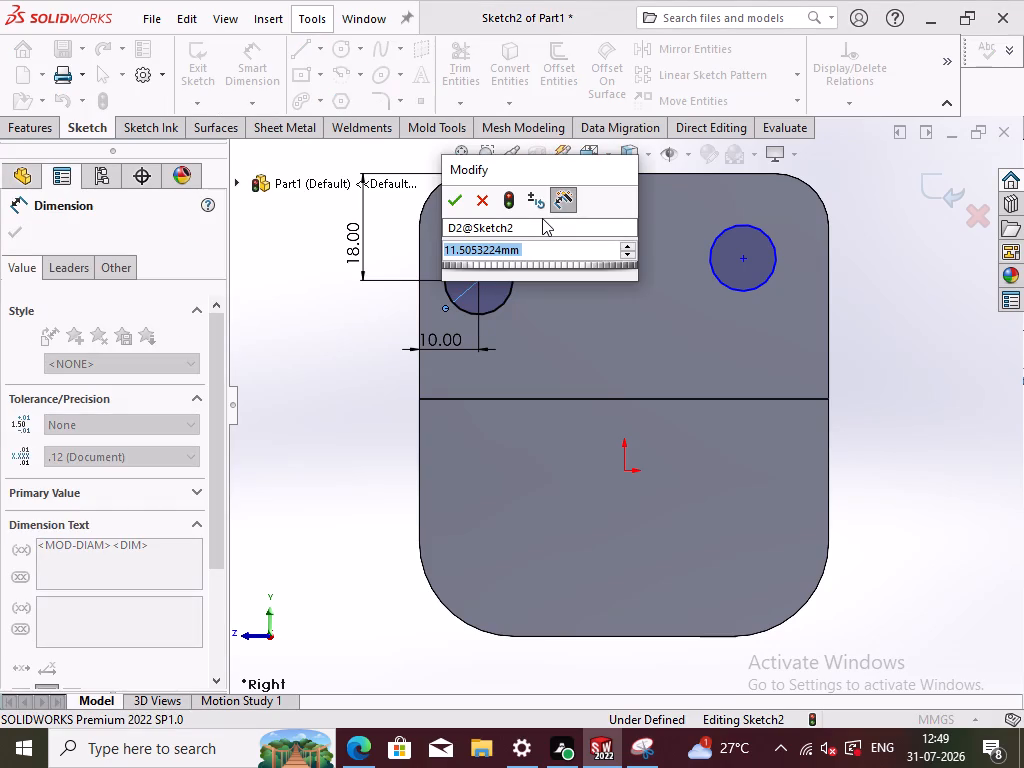
key(9)
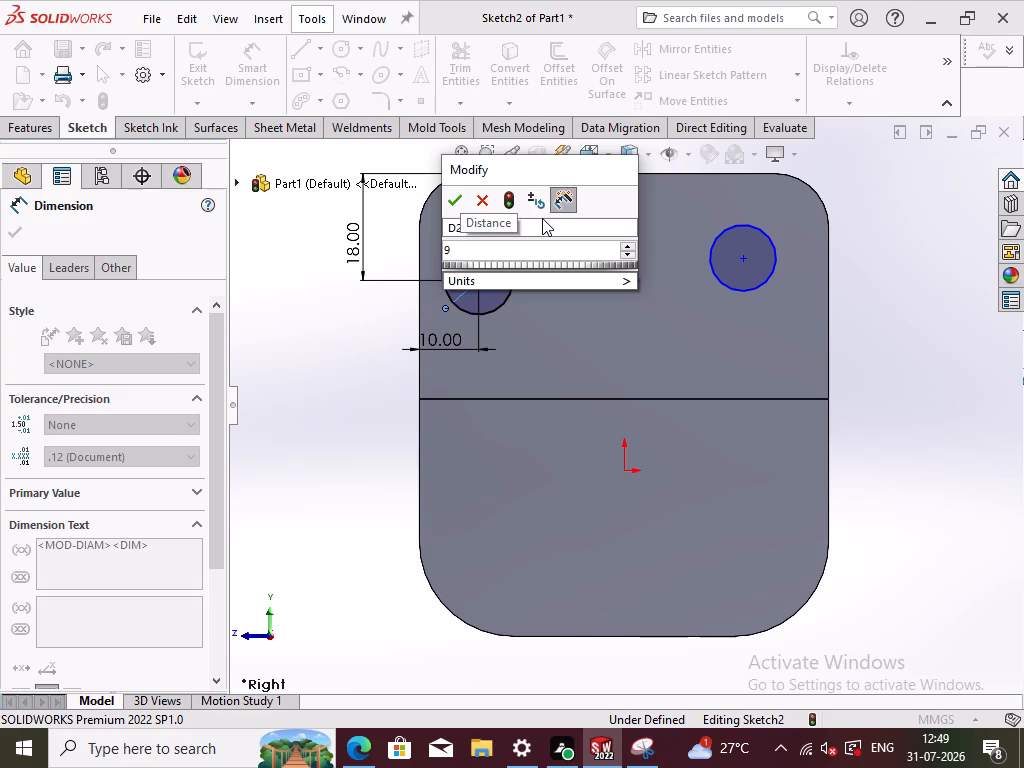
key(Return)
click(328, 344)
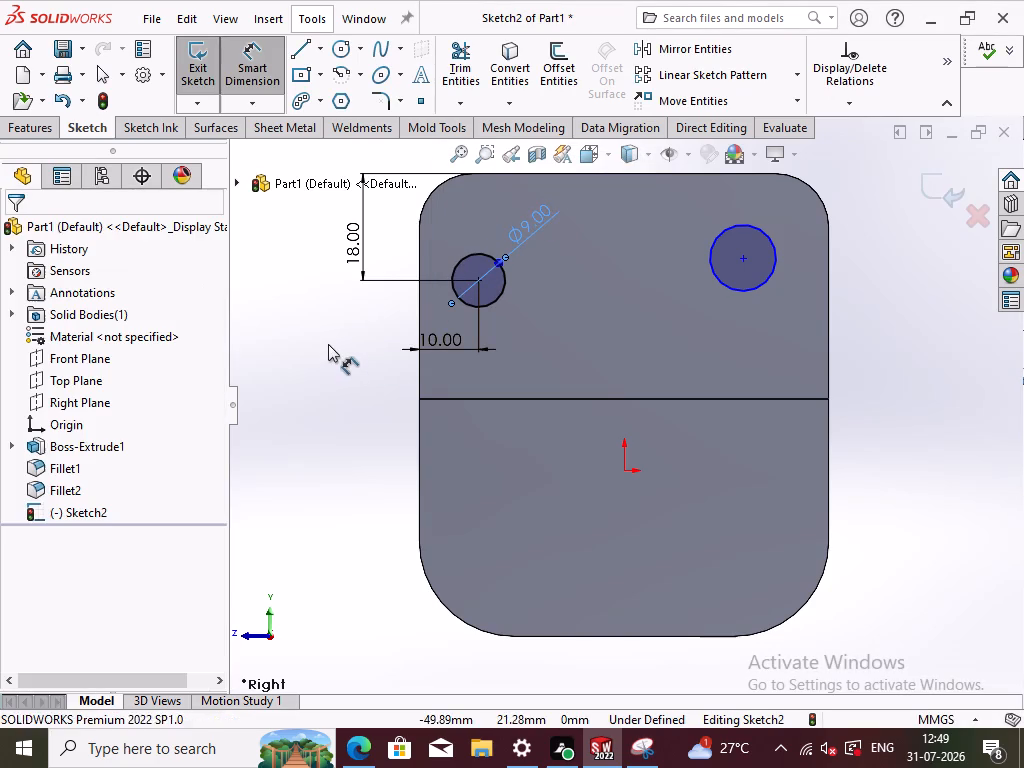
click(255, 69)
click(348, 400)
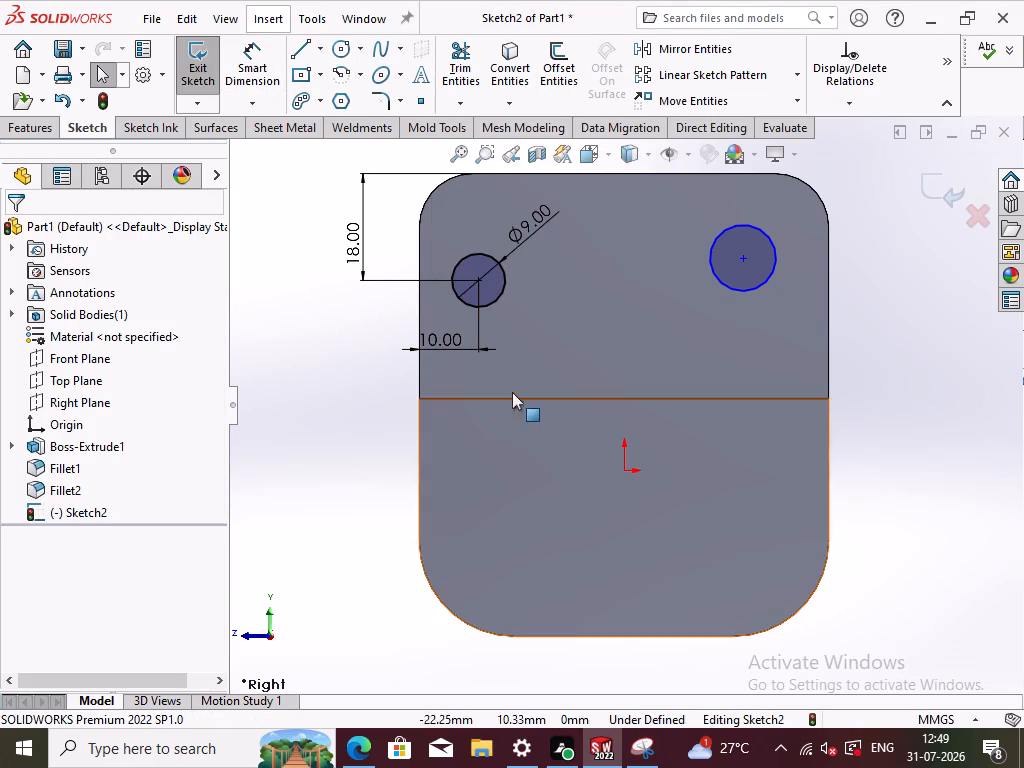
Add a Horizontal relation between the centre points of the two circles.
ctrl+click(483, 278)
ctrl+click(745, 257)
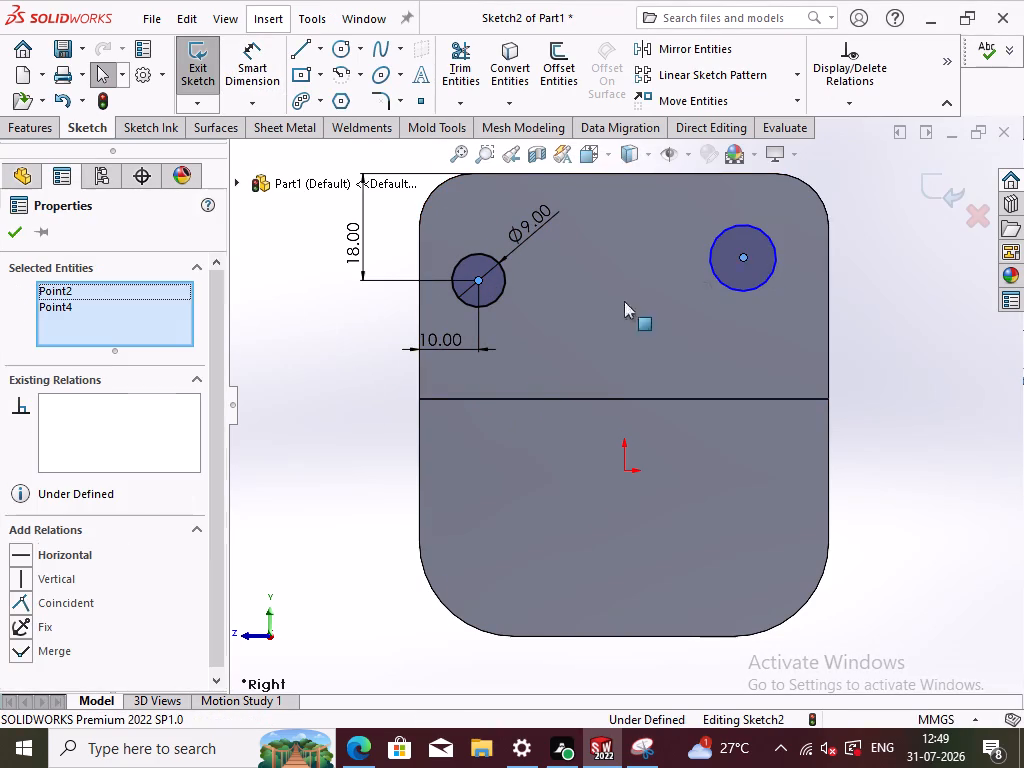
click(80, 556)
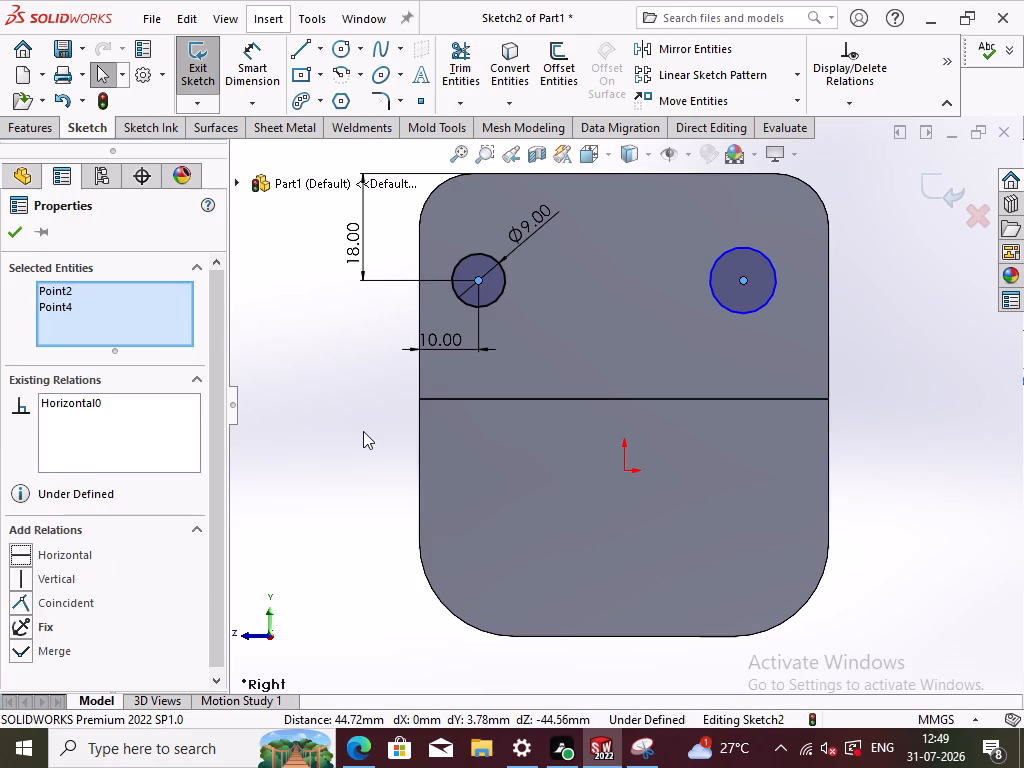
click(363, 431)
Add an Equal relation between the left and right circles on the upright leg.
ctrl+click(509, 289)
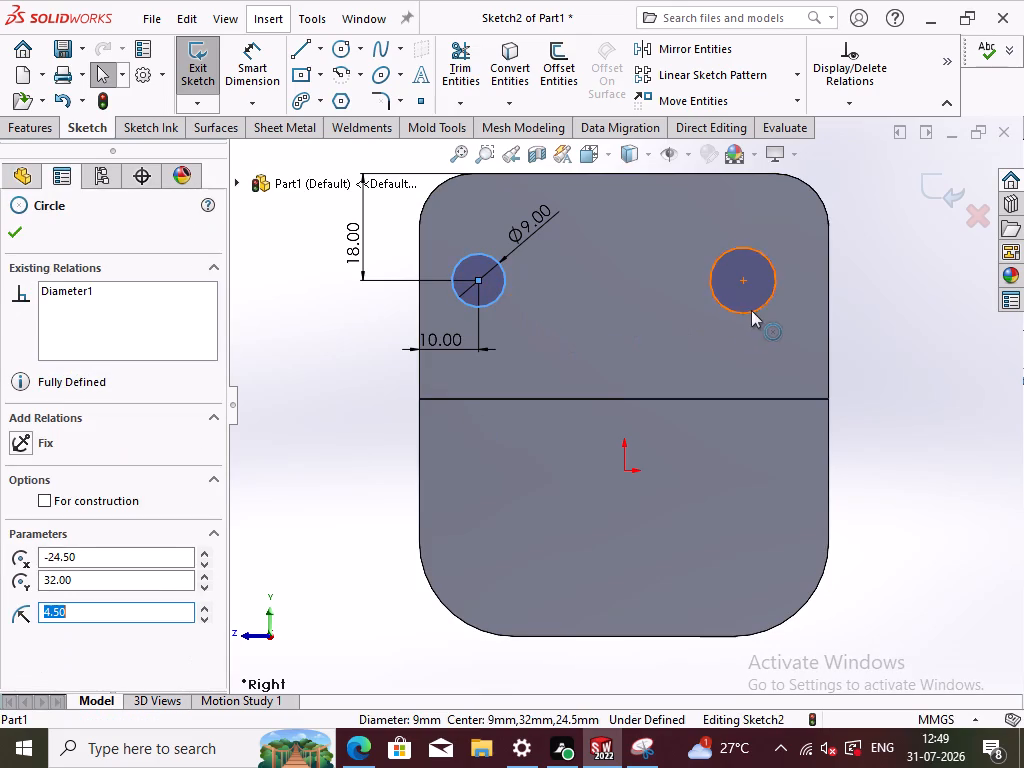
ctrl+click(766, 307)
click(57, 624)
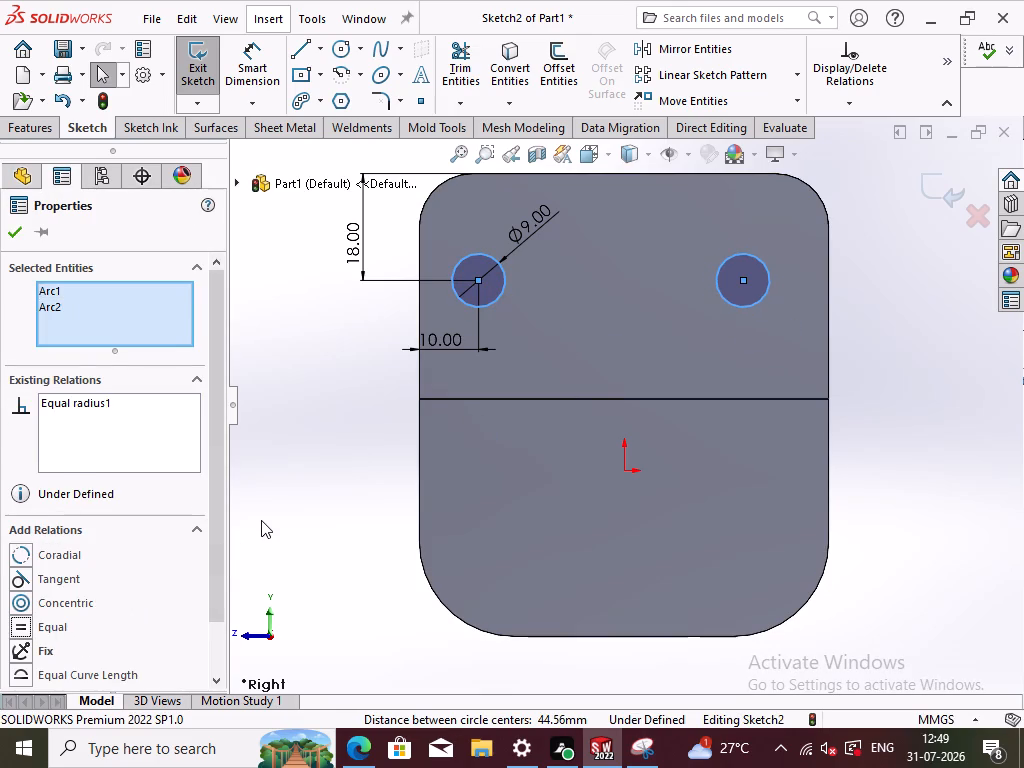
click(262, 517)
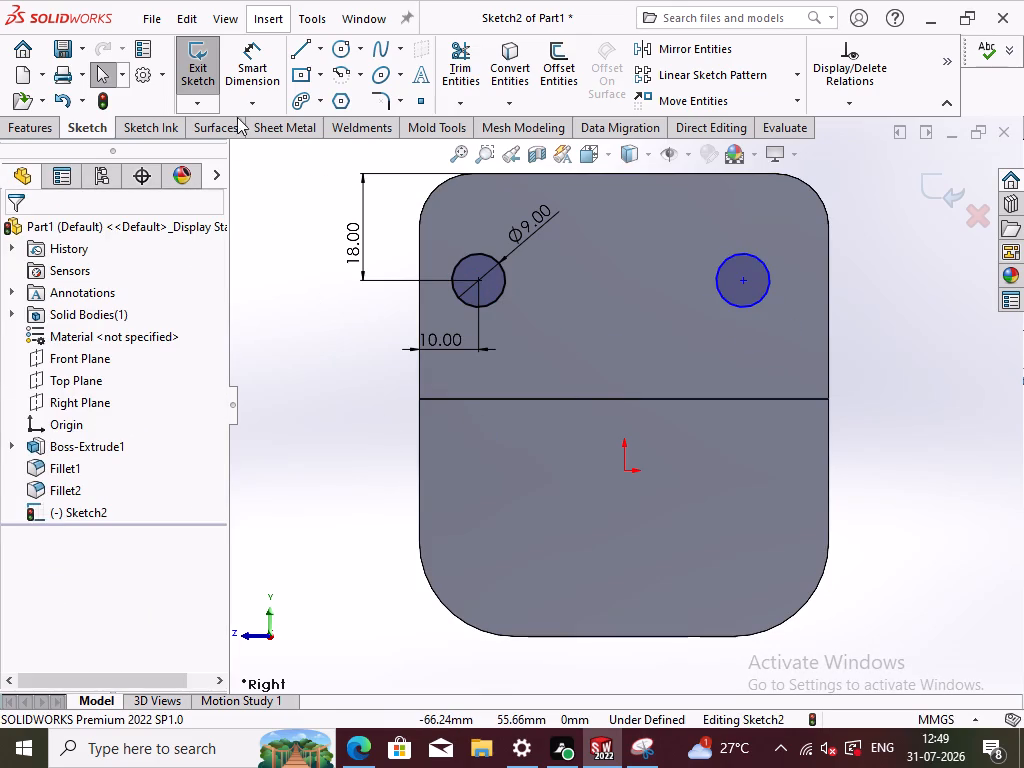
Dimension the right circle's centre 18 mm from the upright leg's right side edge and exit the sketch.
click(246, 76)
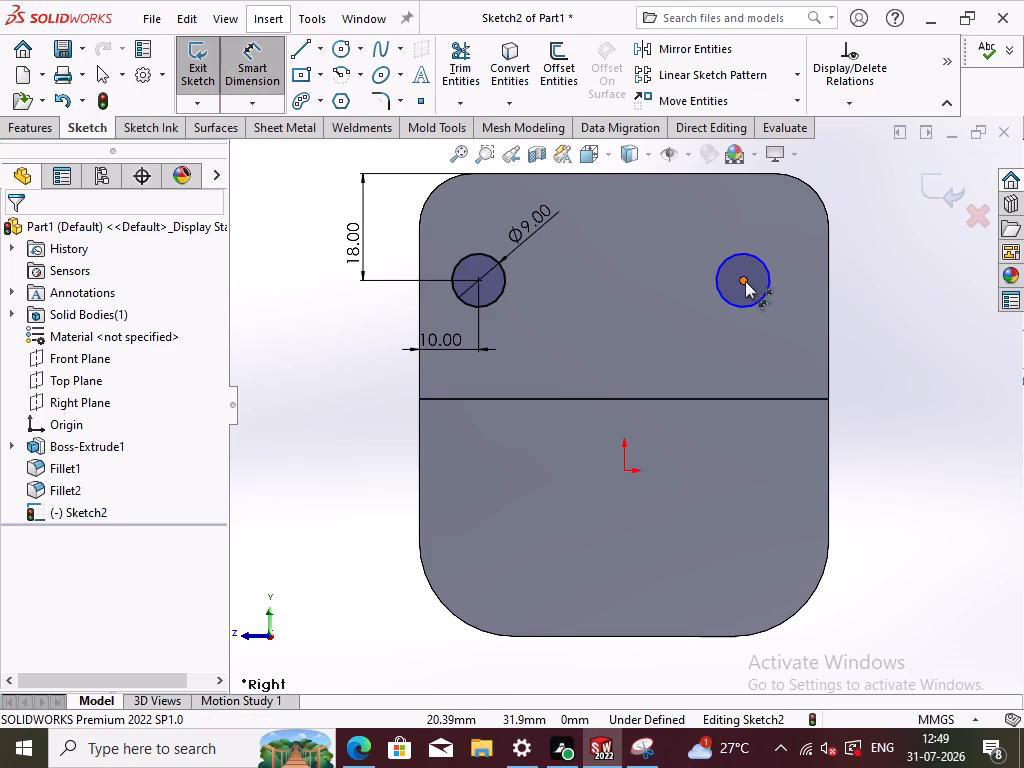
click(745, 281)
click(829, 272)
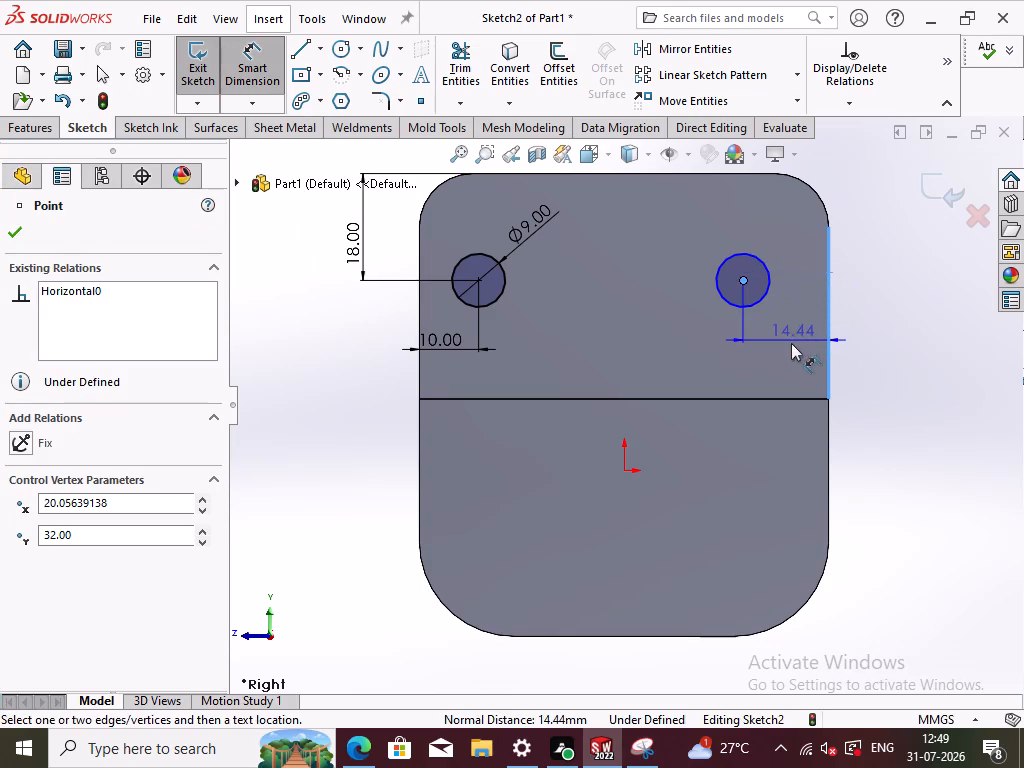
click(790, 345)
text(18)
key(Return)
click(892, 308)
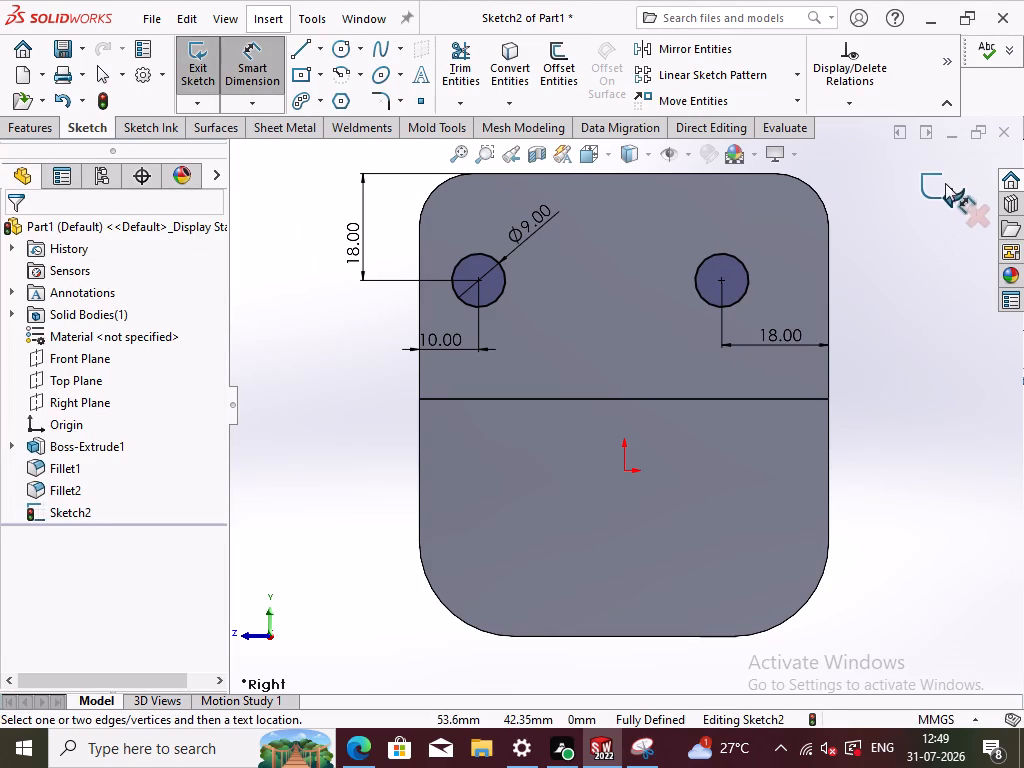
click(944, 196)
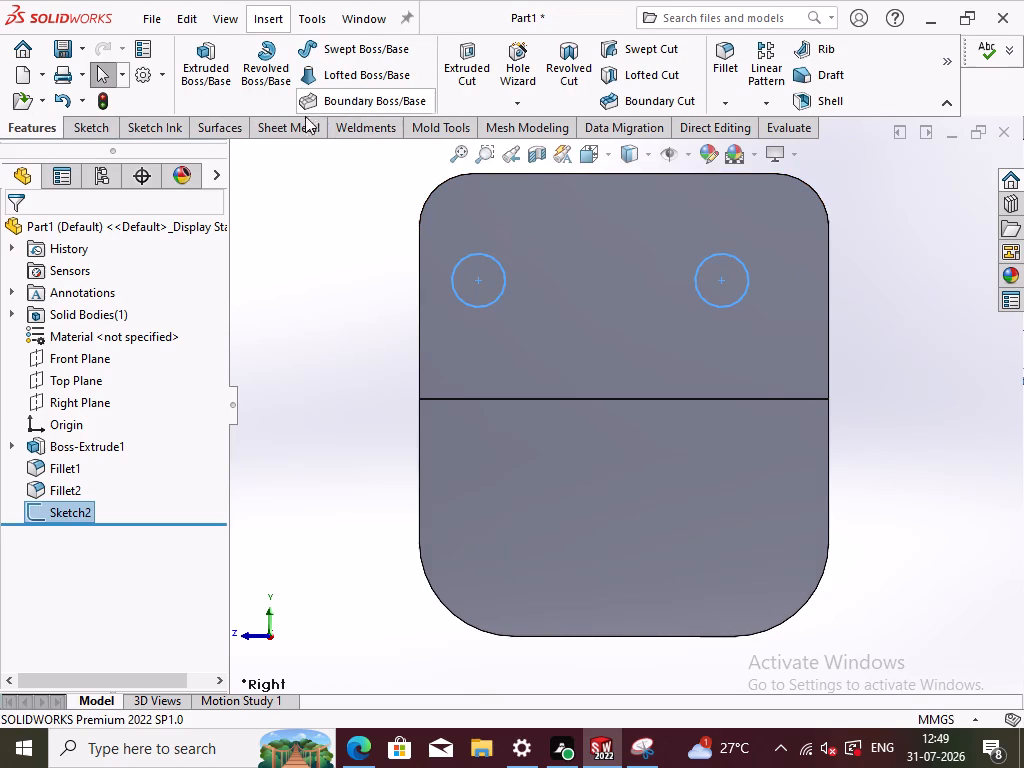
Start a new sketch on the outer flat face of the lower leg.
middle_drag(296, 271, 359, 368)
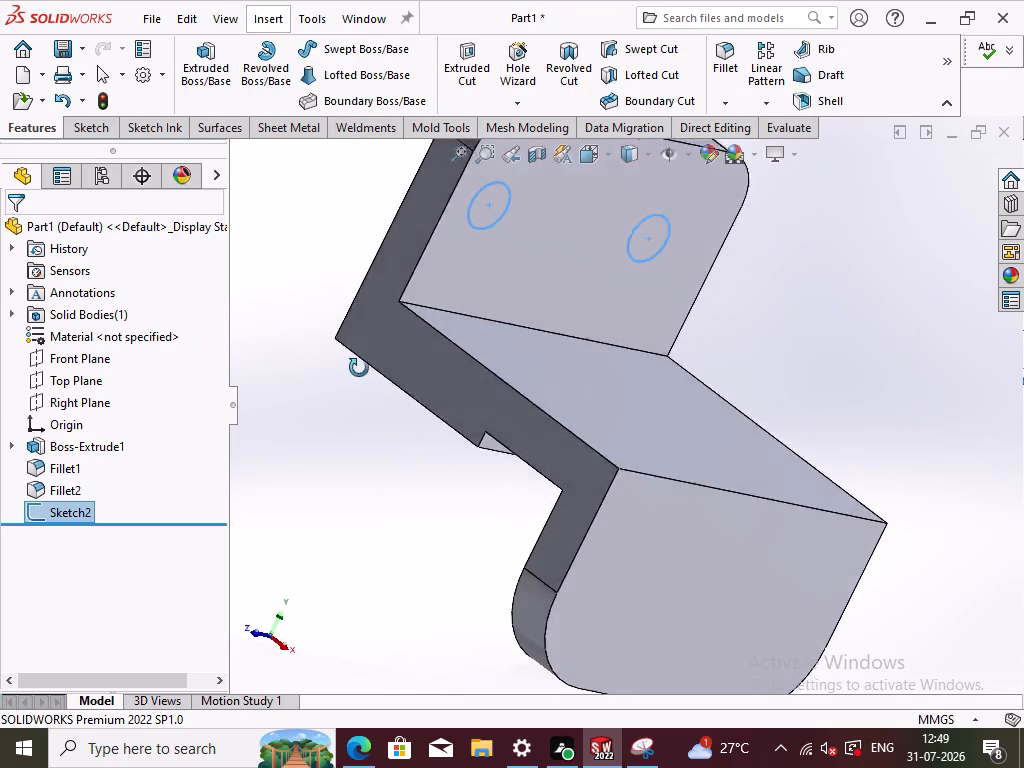
middle_drag(359, 368, 338, 303)
click(642, 498)
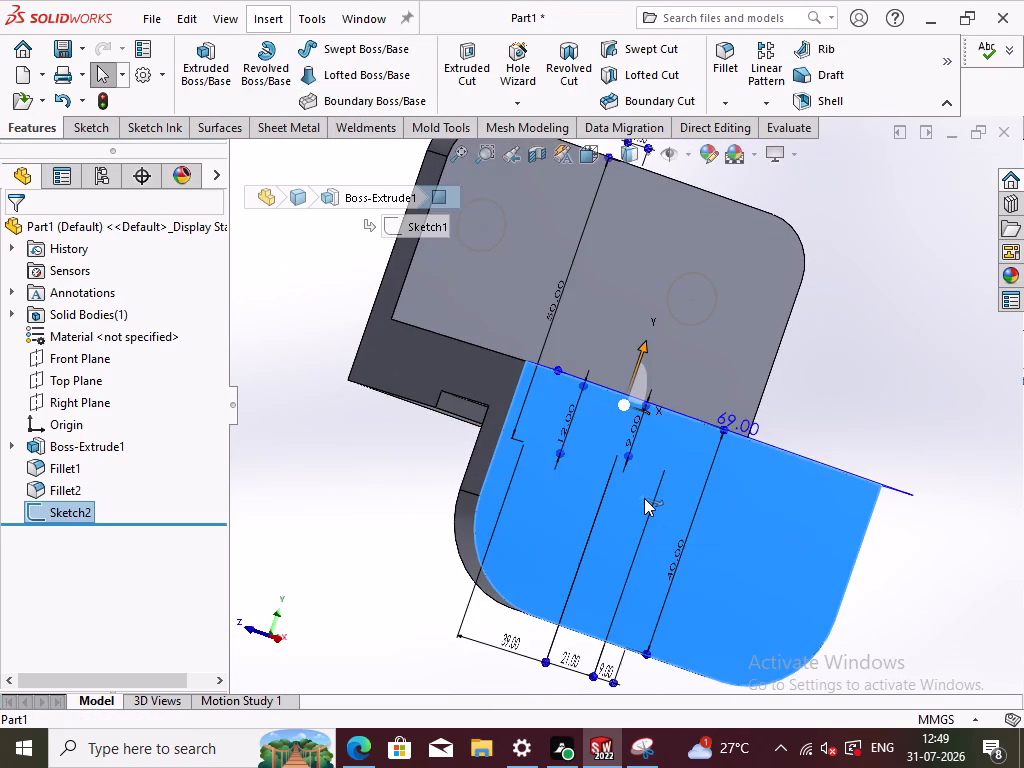
click(727, 451)
scroll(910, 480, up, 2)
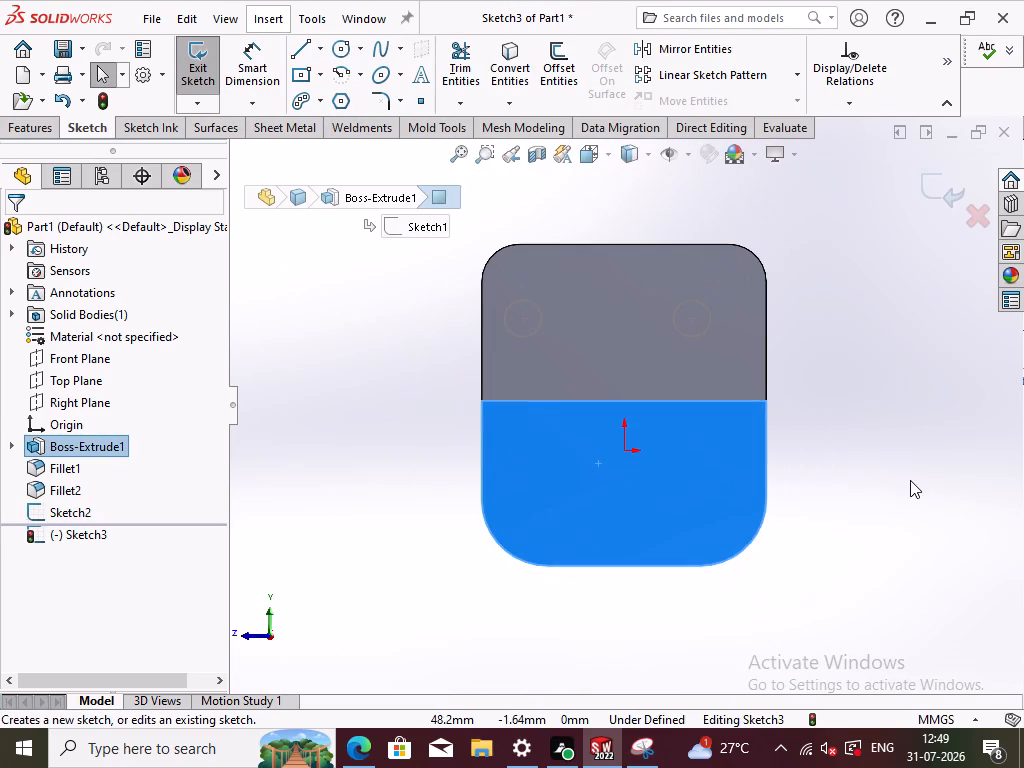
click(910, 480)
Sketch a horizontal centerpoint straight slot below the origin, about 46 mm between arc centres and about 11 mm wide, and leave the slot tool.
click(321, 103)
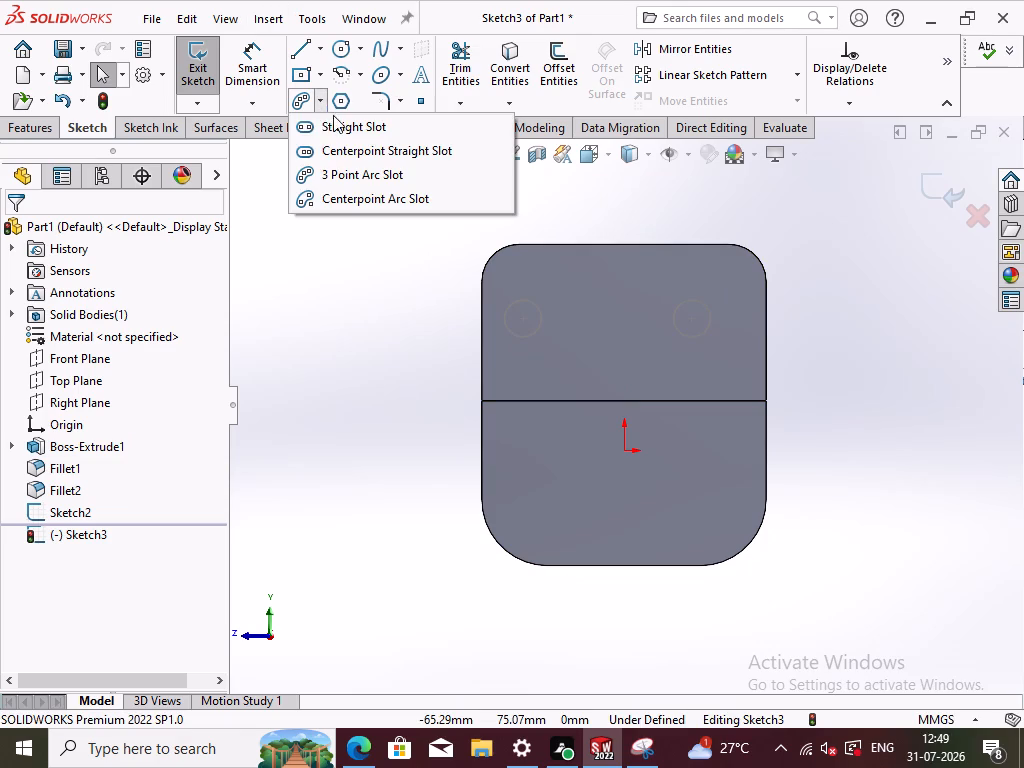
click(333, 153)
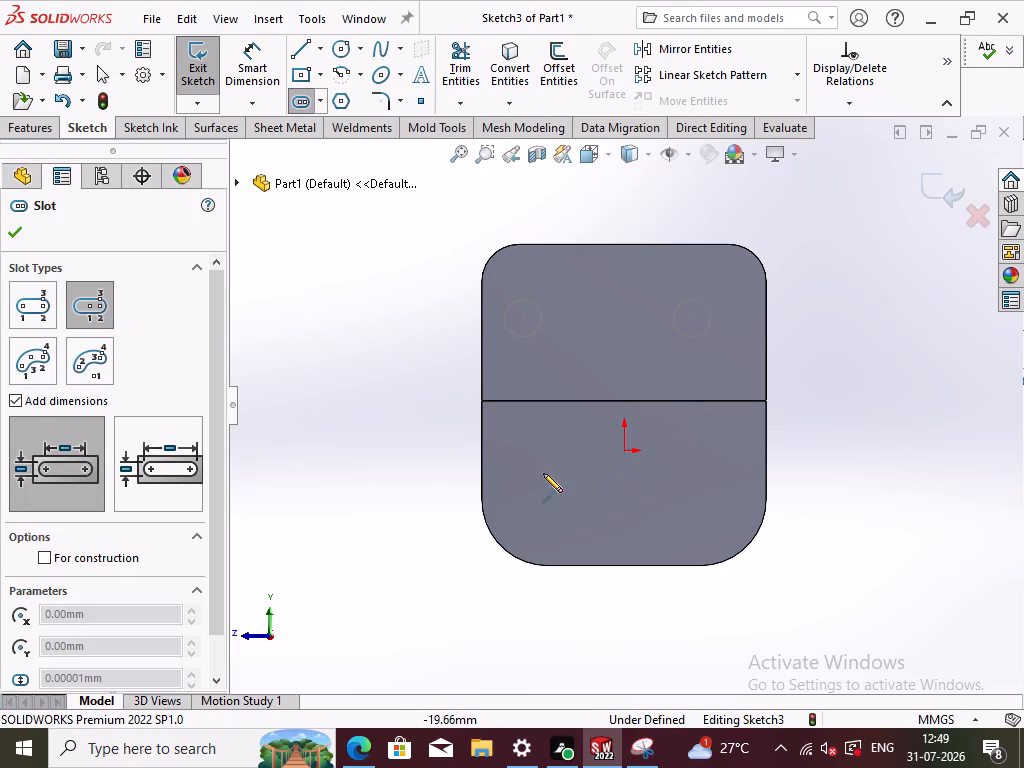
click(628, 521)
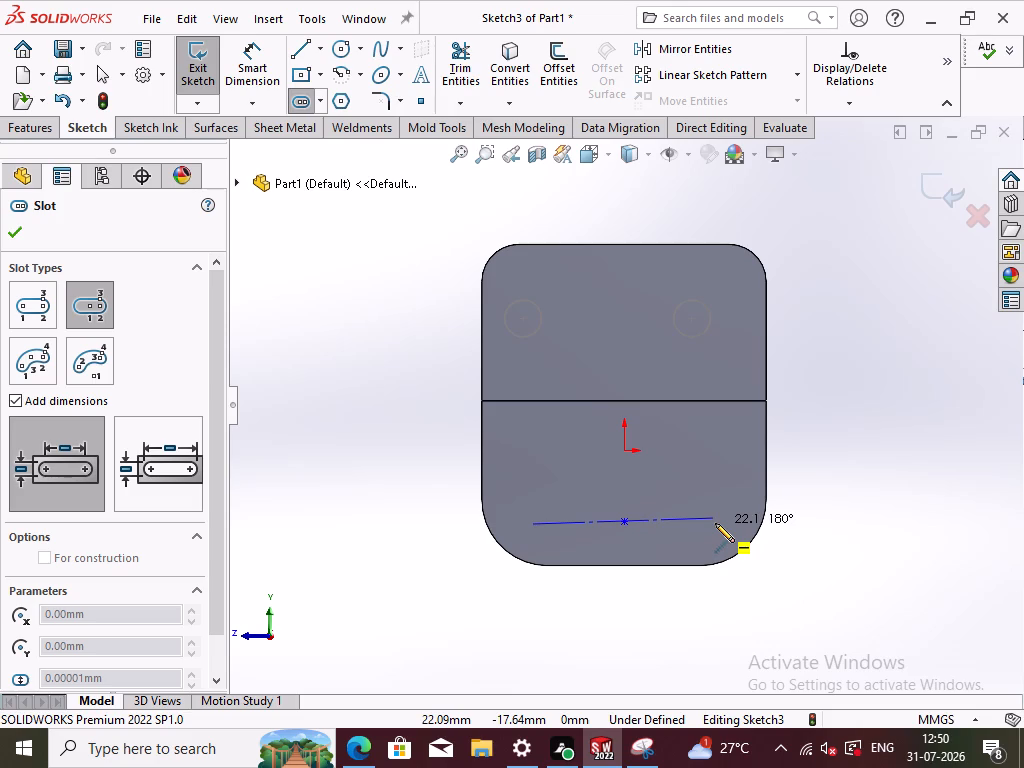
click(718, 521)
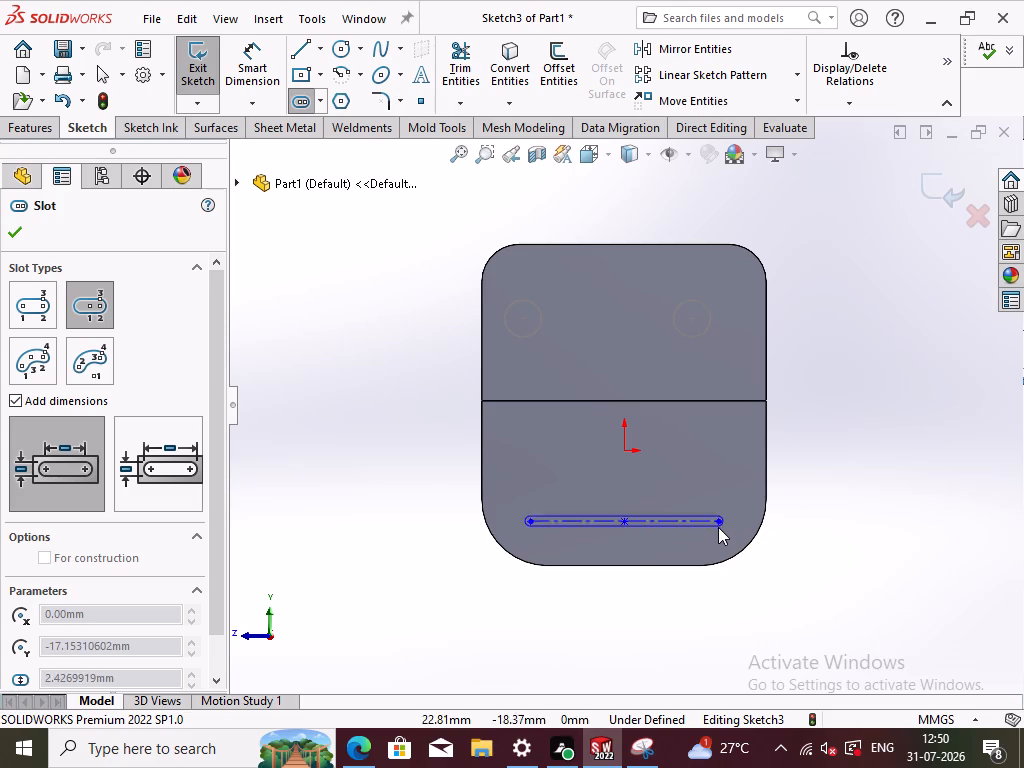
click(718, 543)
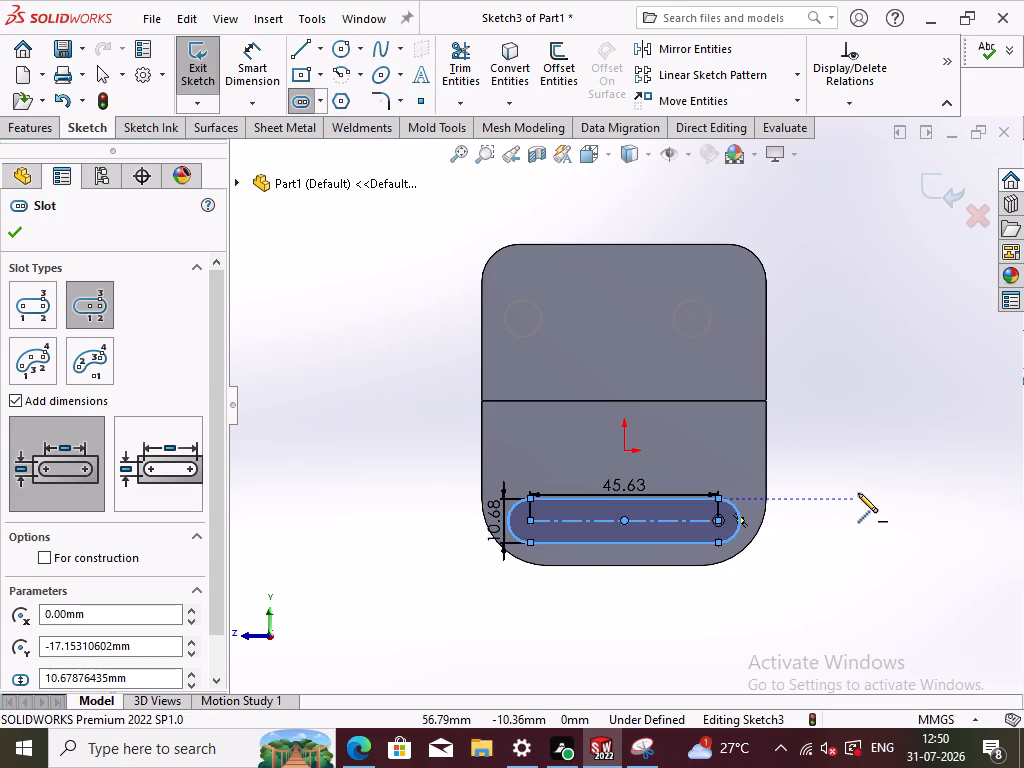
click(858, 493)
right_click(851, 346)
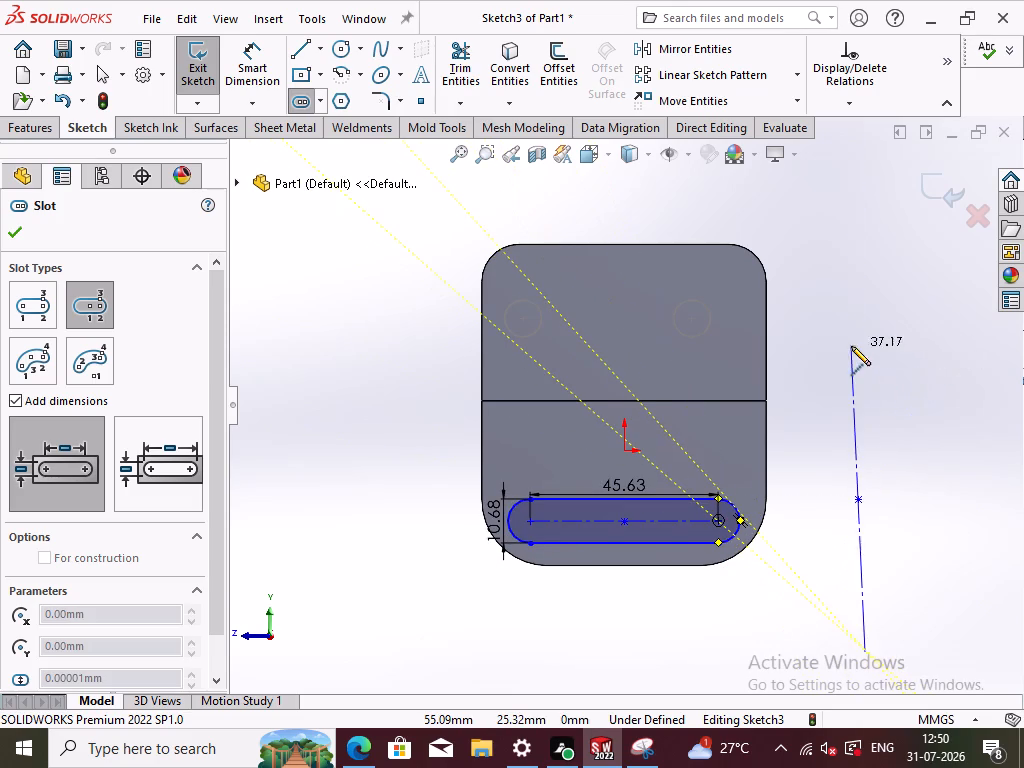
click(840, 365)
click(852, 373)
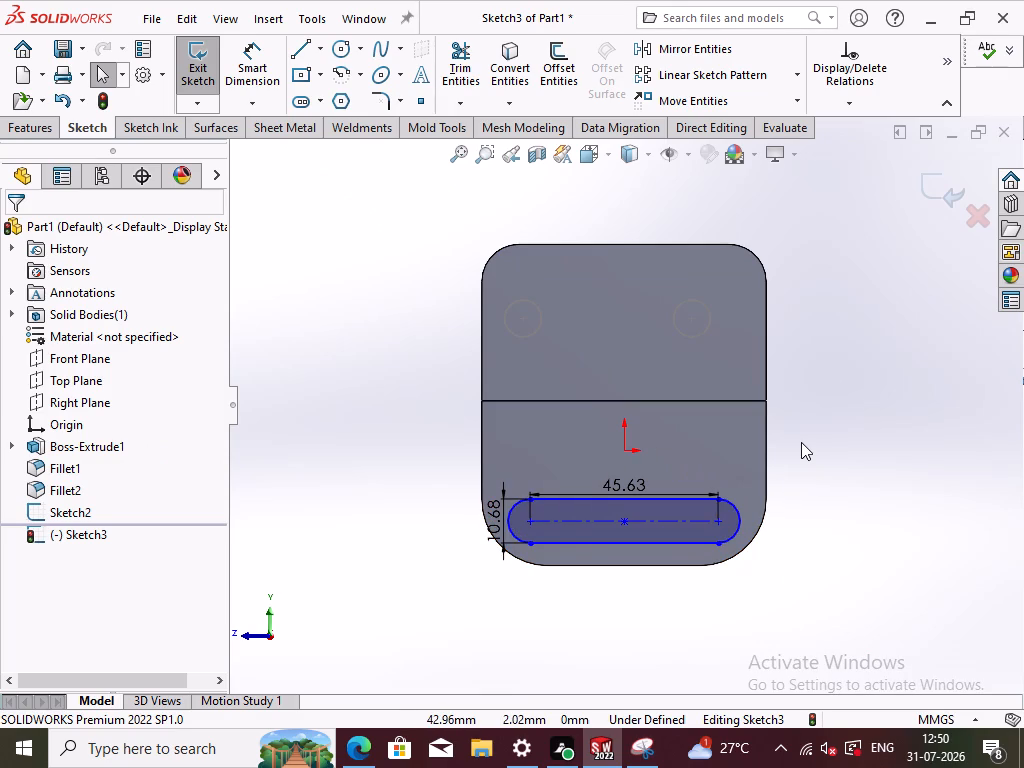
Delete the slot's width dimension.
right_click(496, 512)
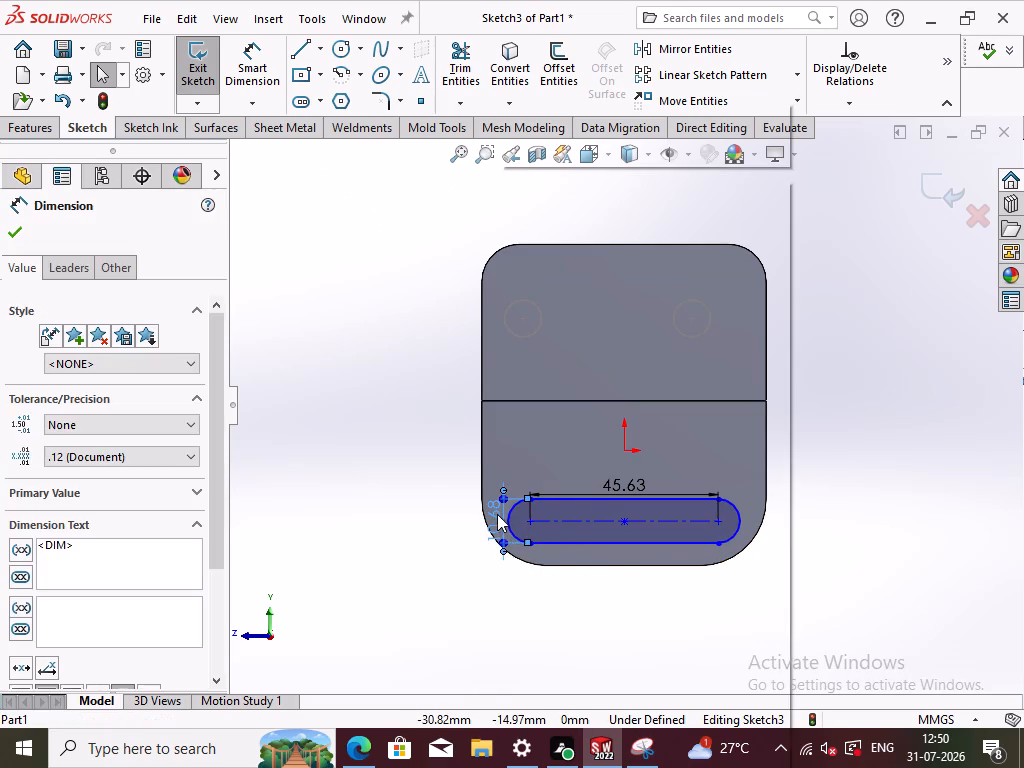
click(533, 509)
click(878, 537)
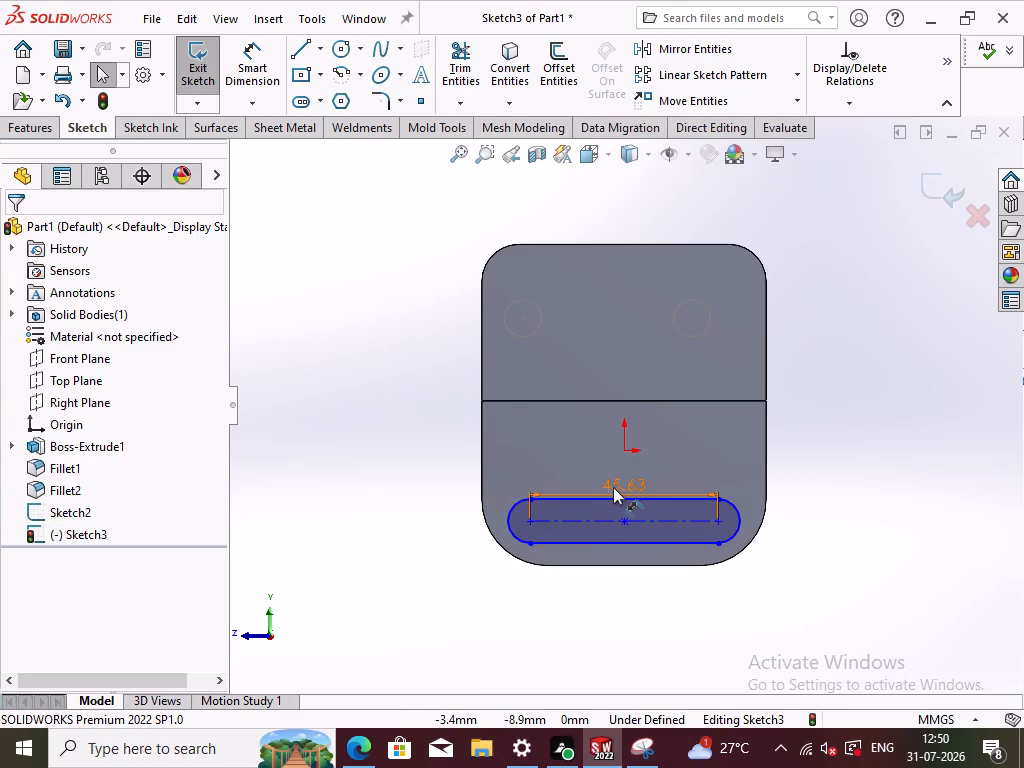
Set the slot's centre-to-centre length to 18 mm.
double_click(616, 487)
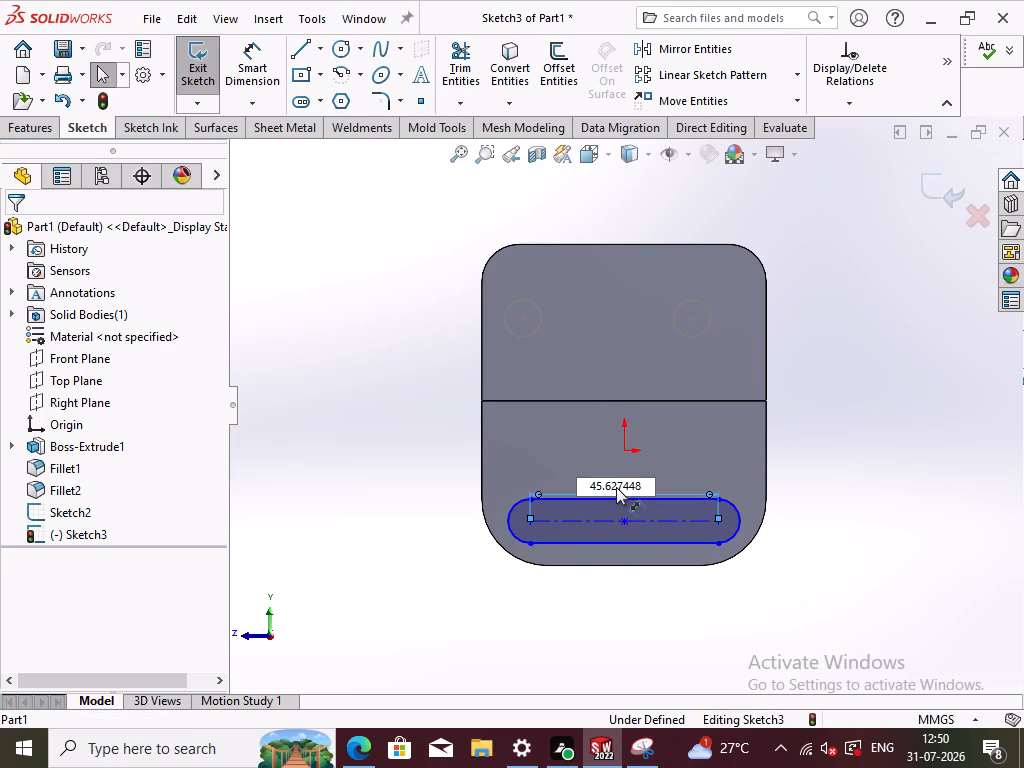
text(18)
key(Return)
click(846, 494)
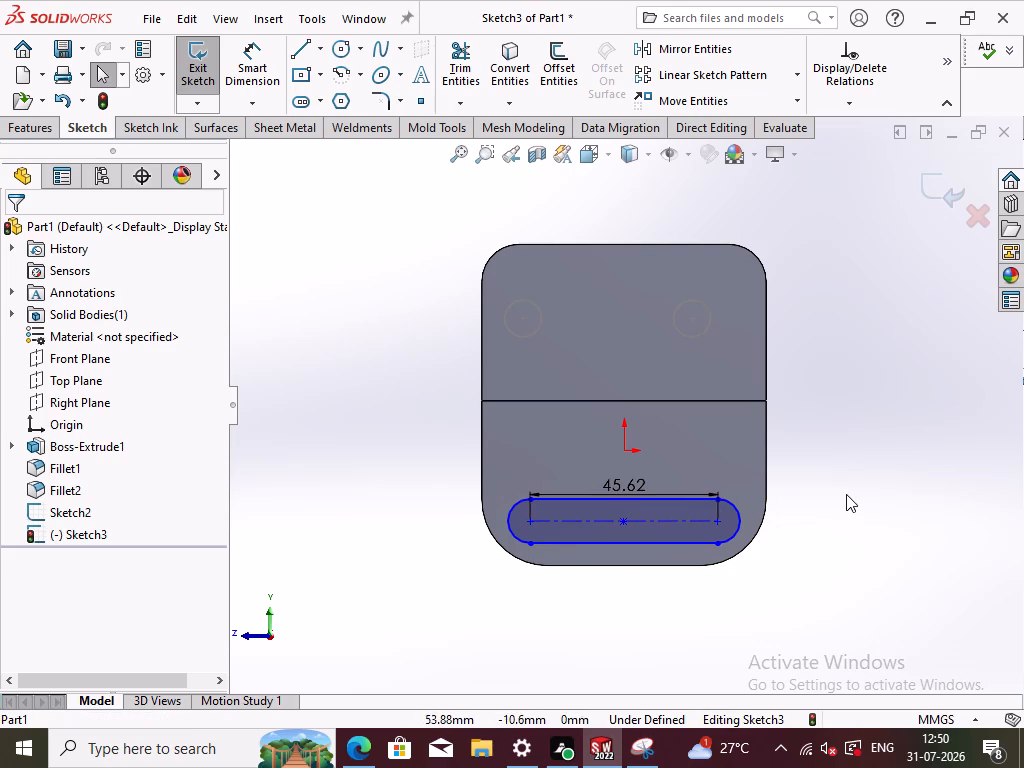
double_click(629, 482)
text(18)
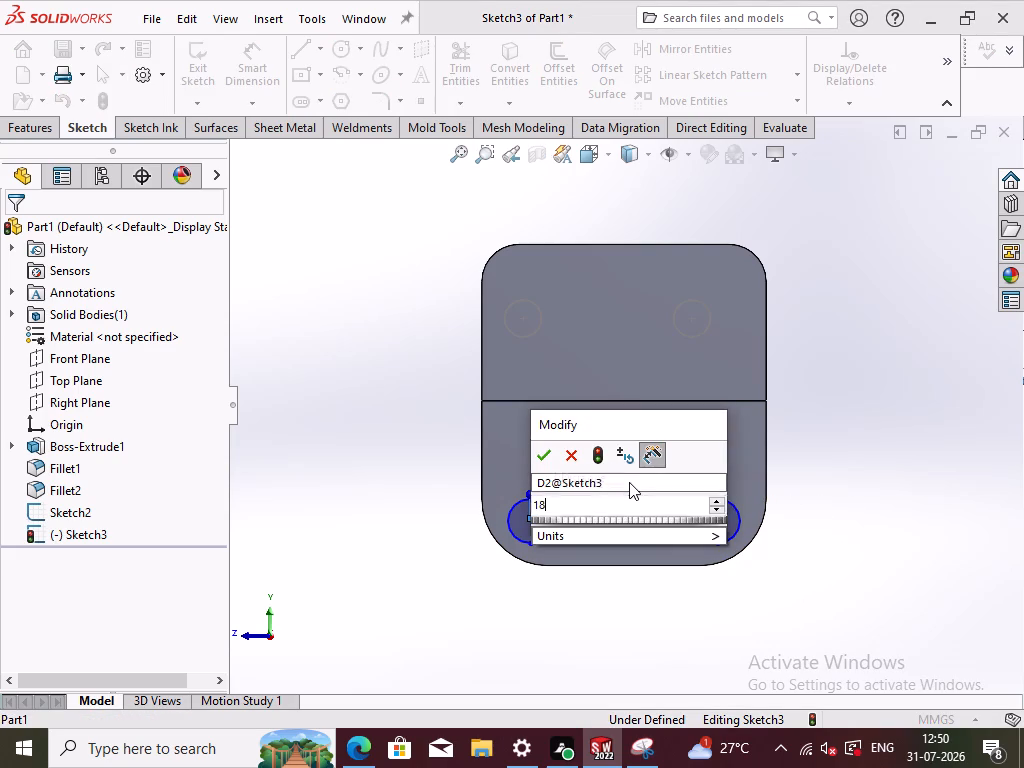
key(Return)
click(842, 447)
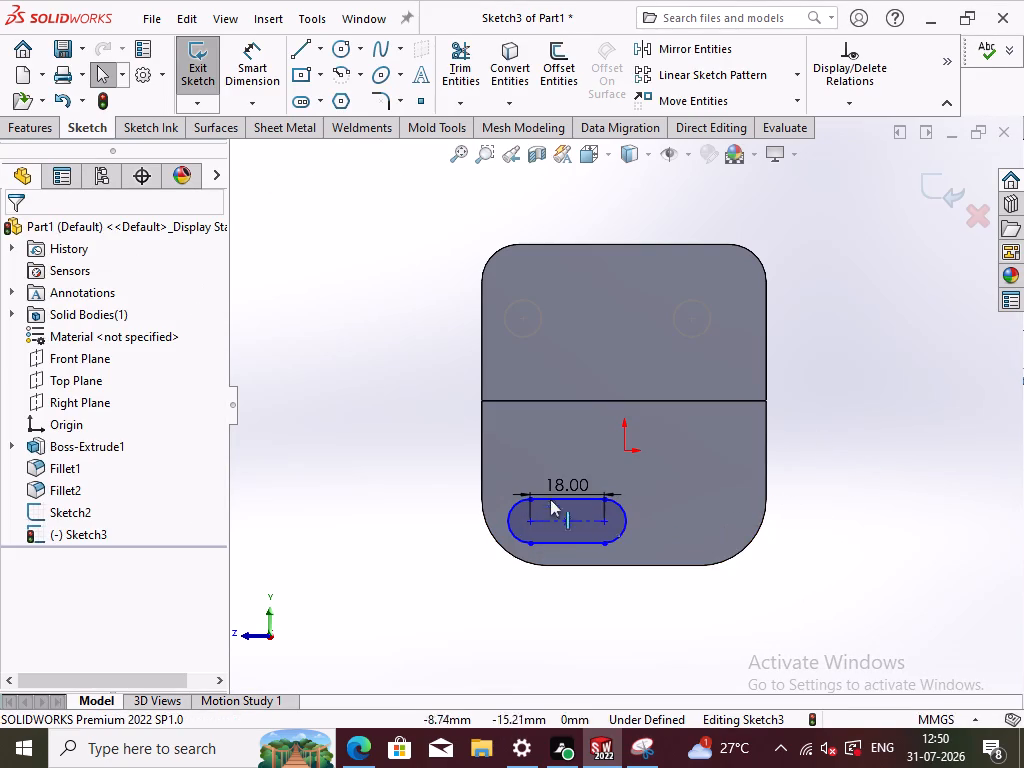
Add a Vertical relation between the slot's centre point and the origin.
click(567, 521)
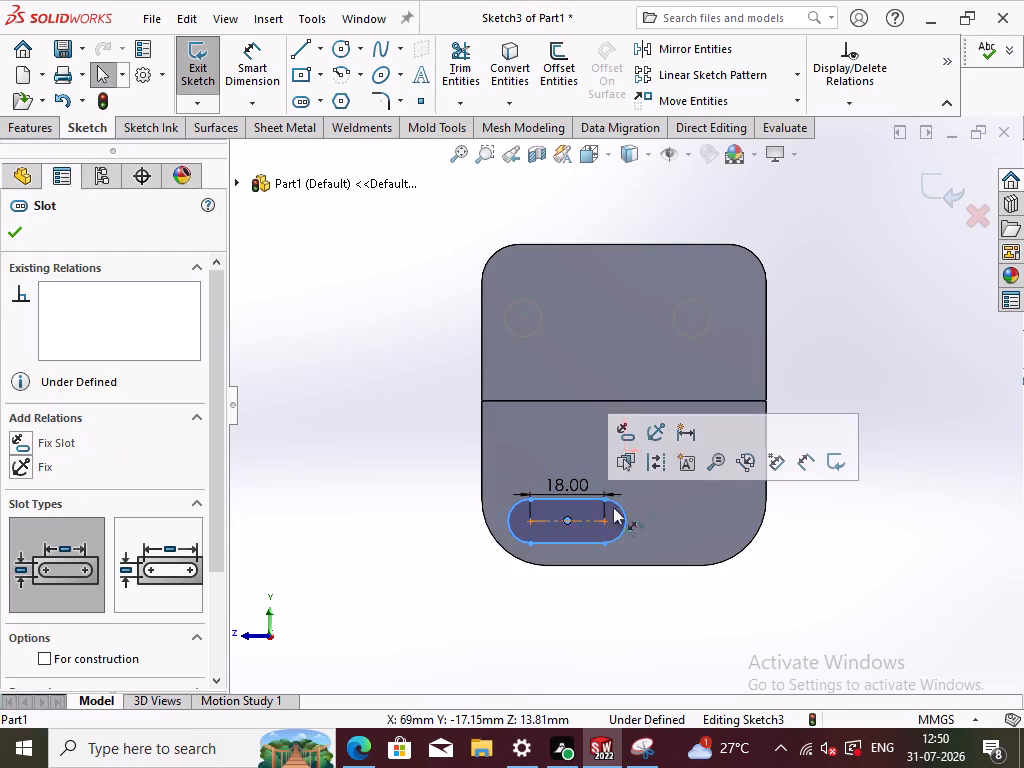
ctrl+click(625, 451)
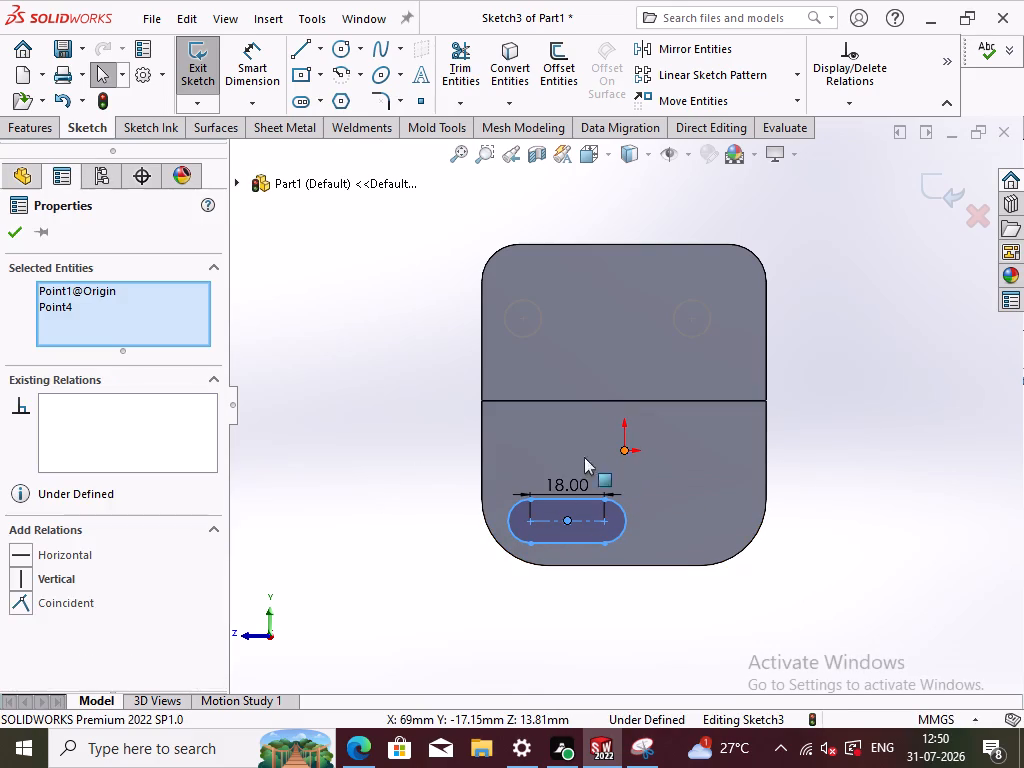
click(52, 579)
click(356, 503)
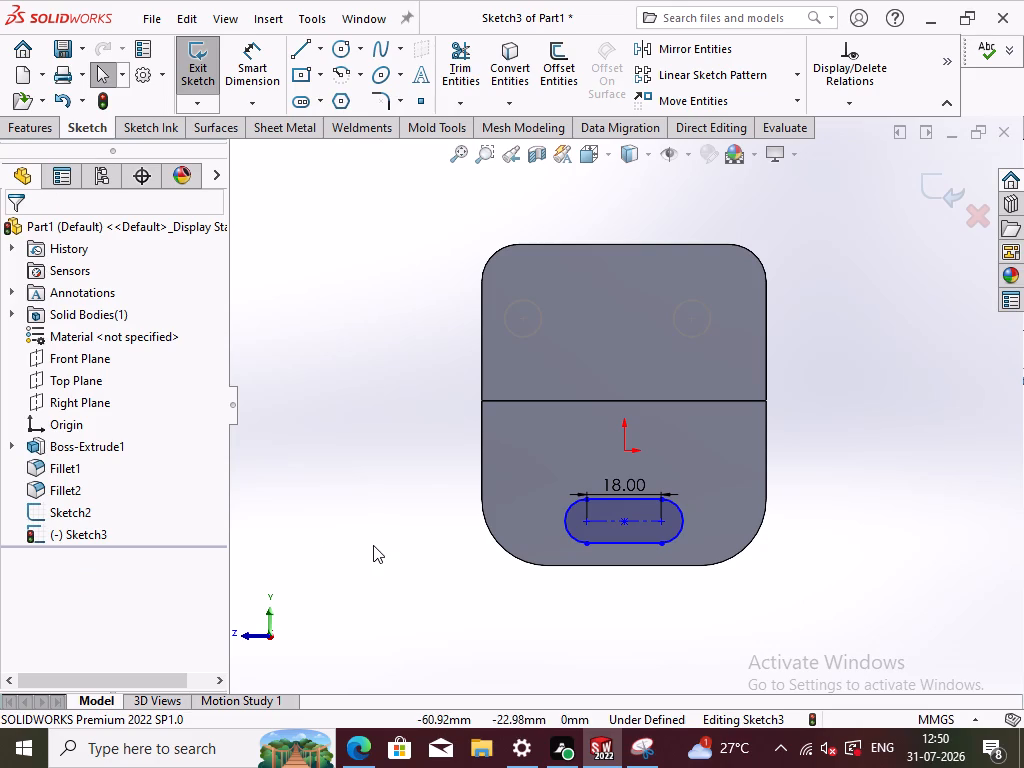
Dimension the radius of the slot's left end arc as 4.5 mm.
click(269, 59)
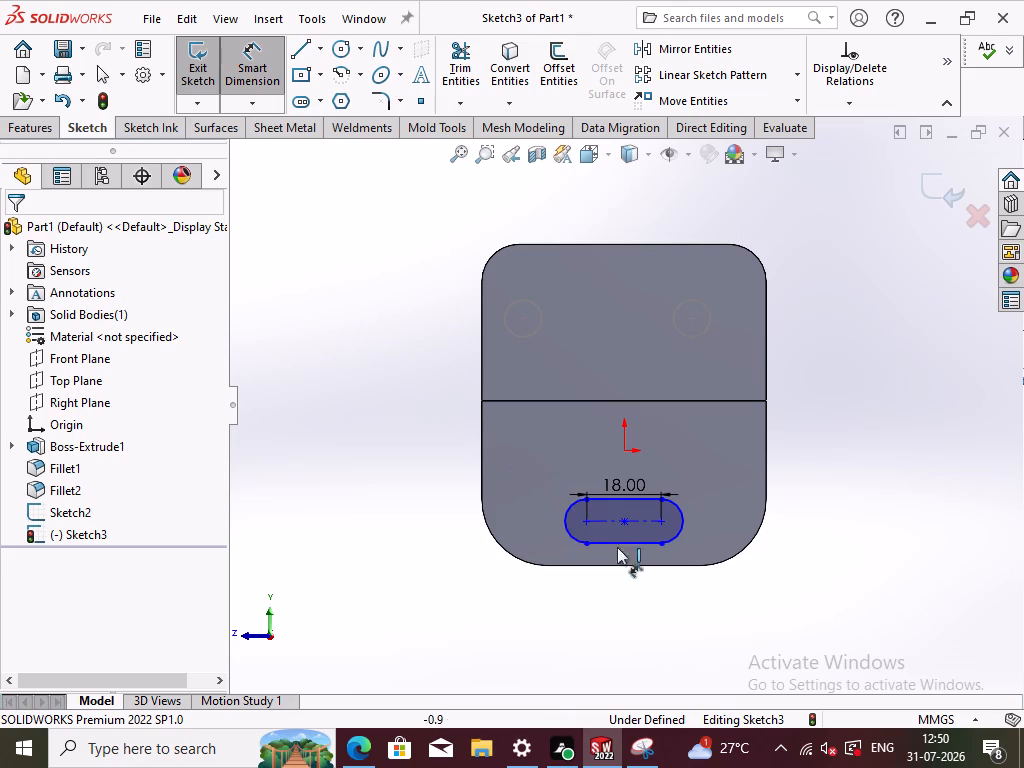
click(569, 532)
click(408, 575)
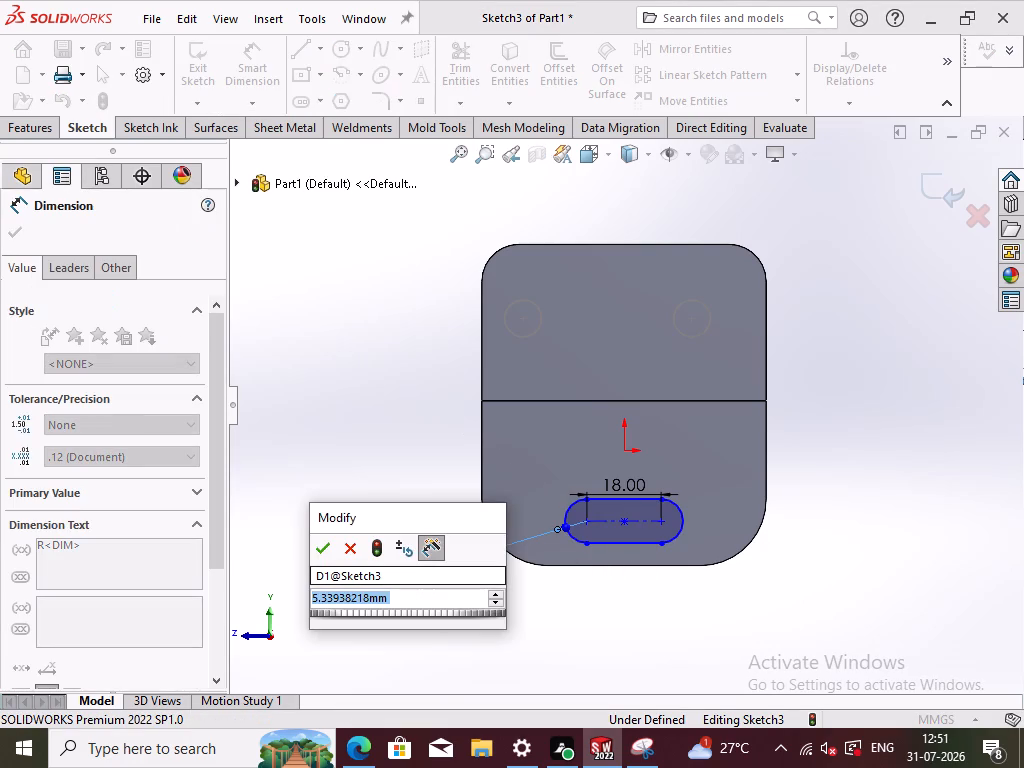
text(4.5)
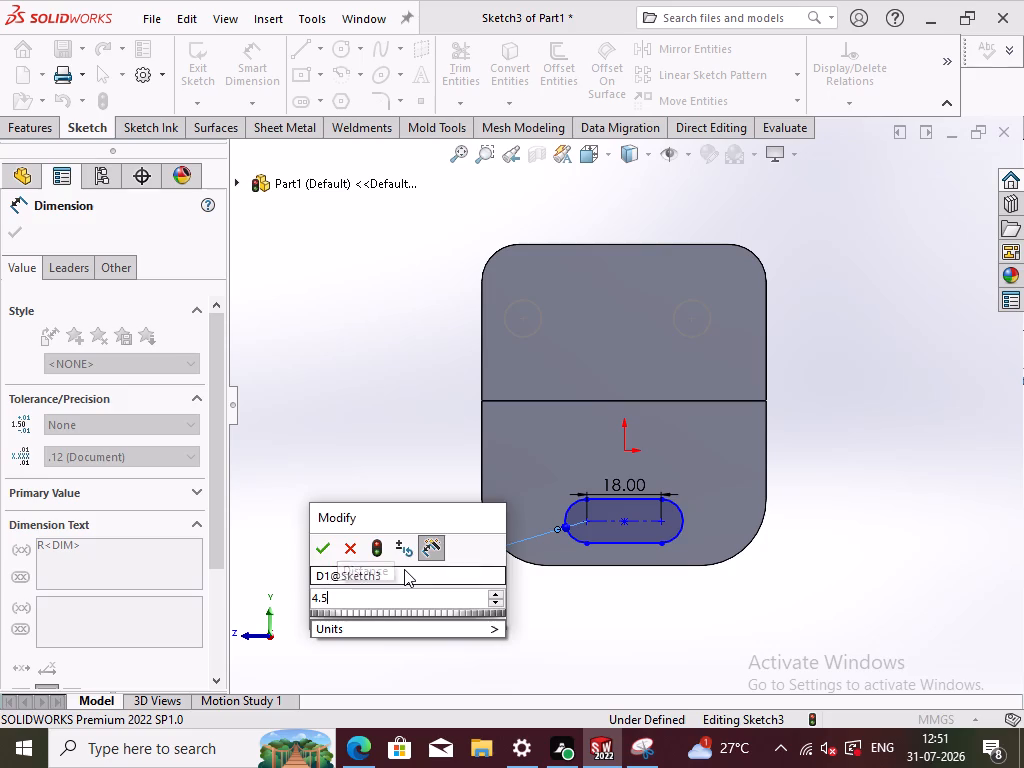
key(Return)
click(397, 458)
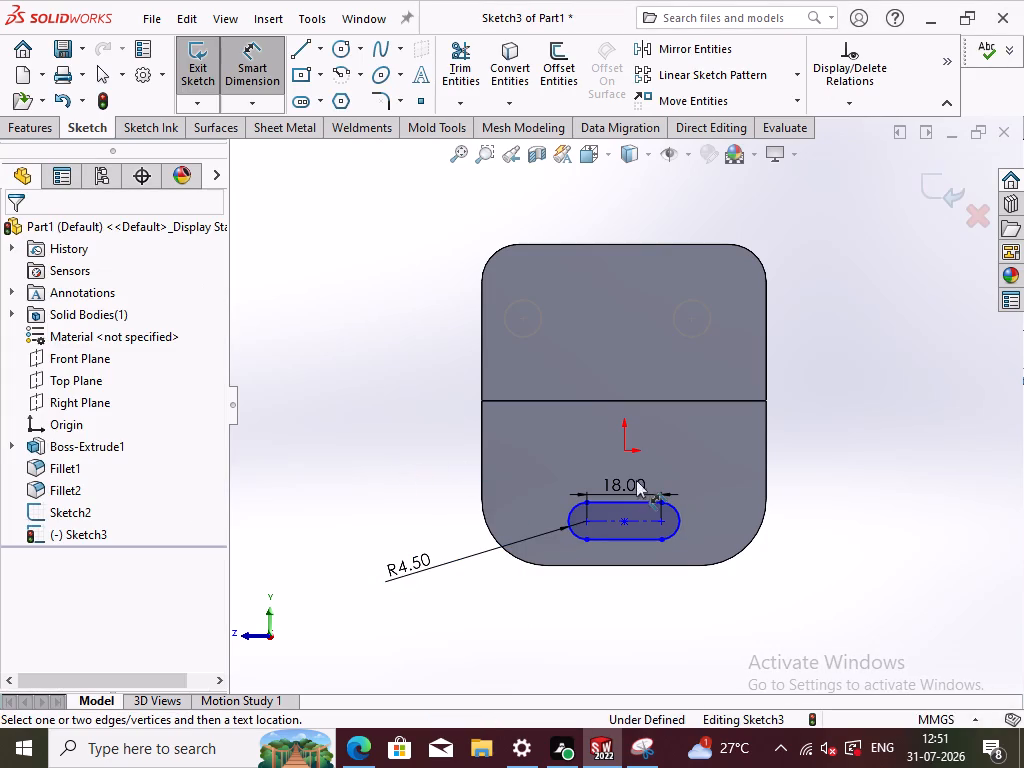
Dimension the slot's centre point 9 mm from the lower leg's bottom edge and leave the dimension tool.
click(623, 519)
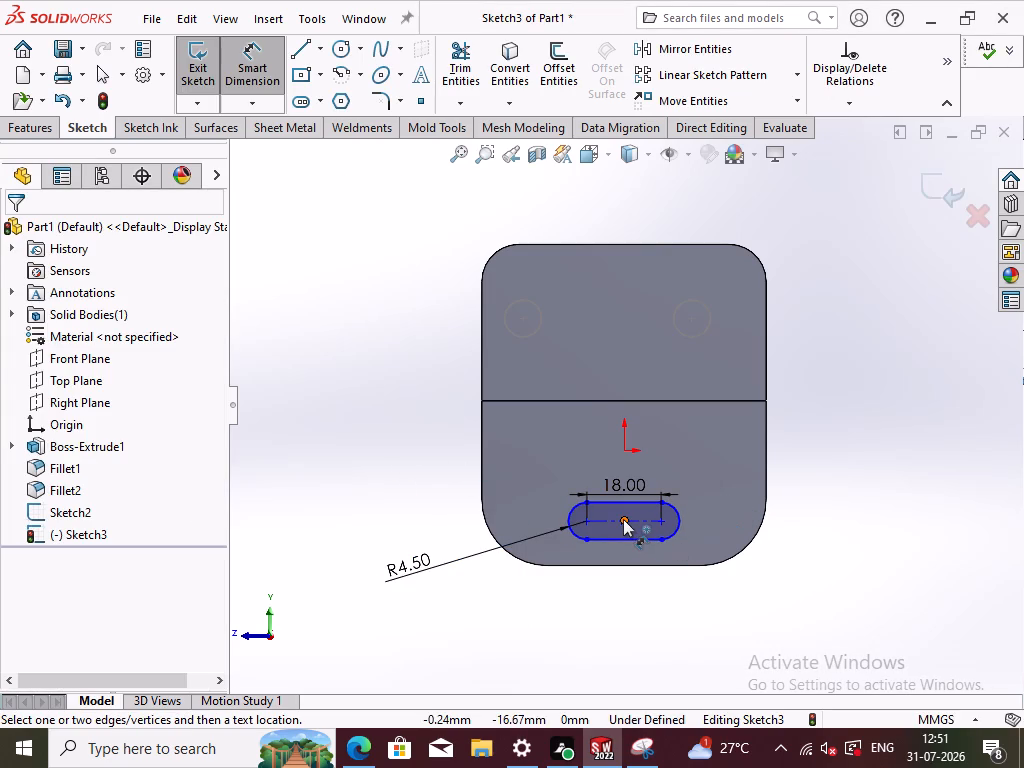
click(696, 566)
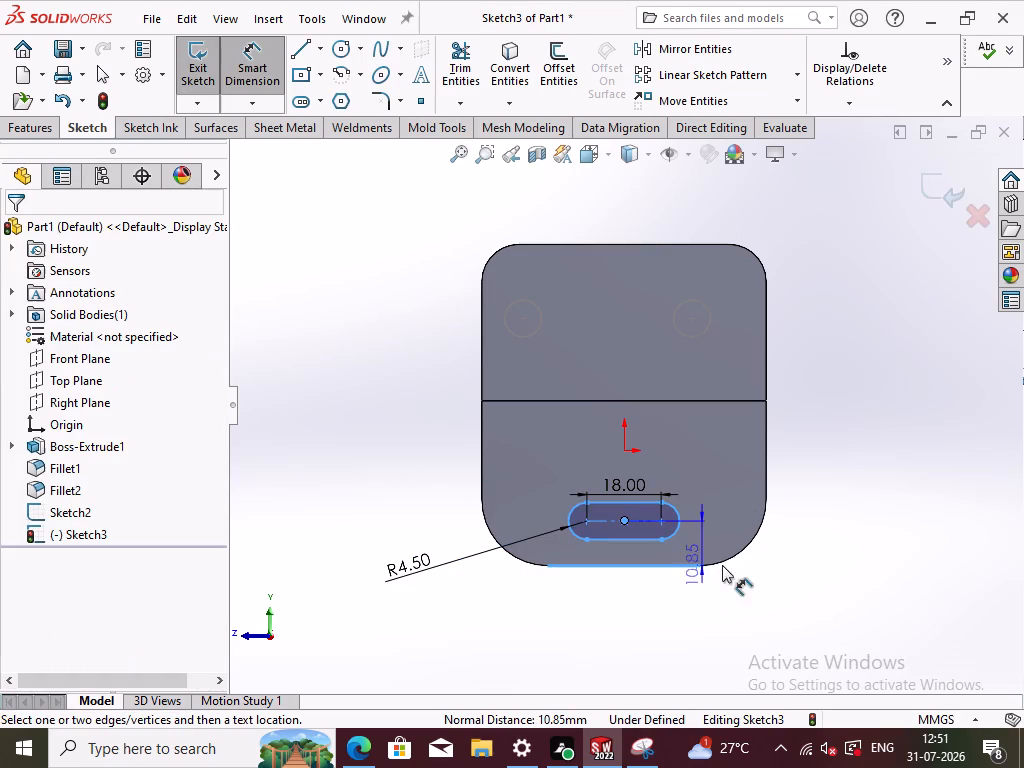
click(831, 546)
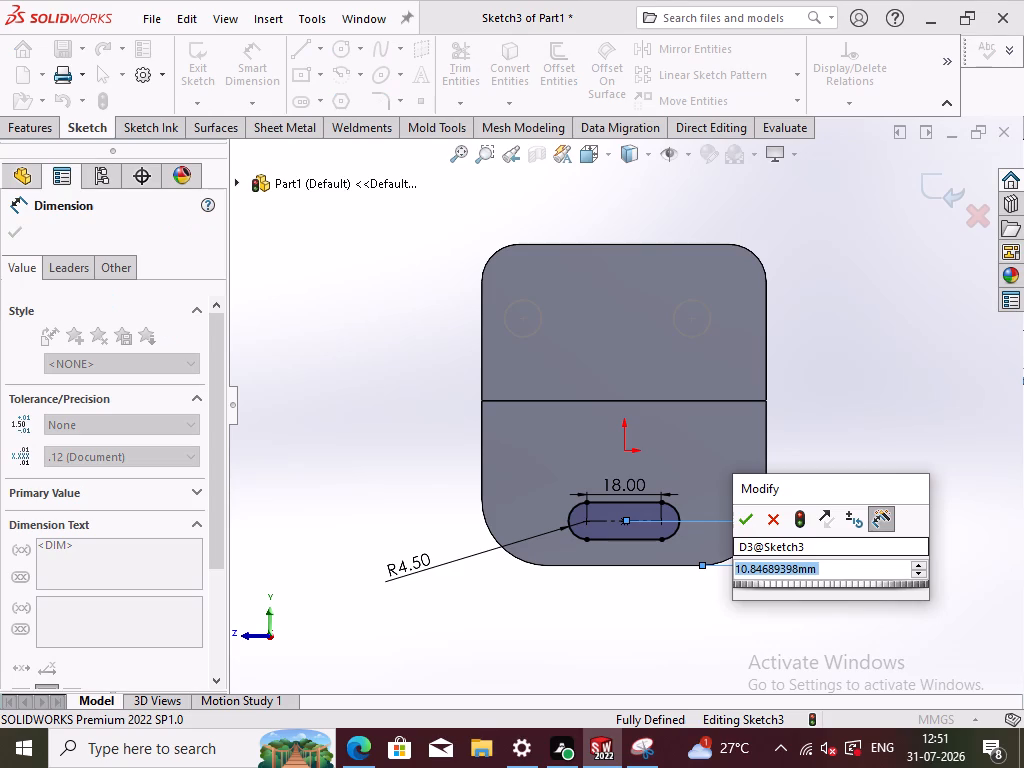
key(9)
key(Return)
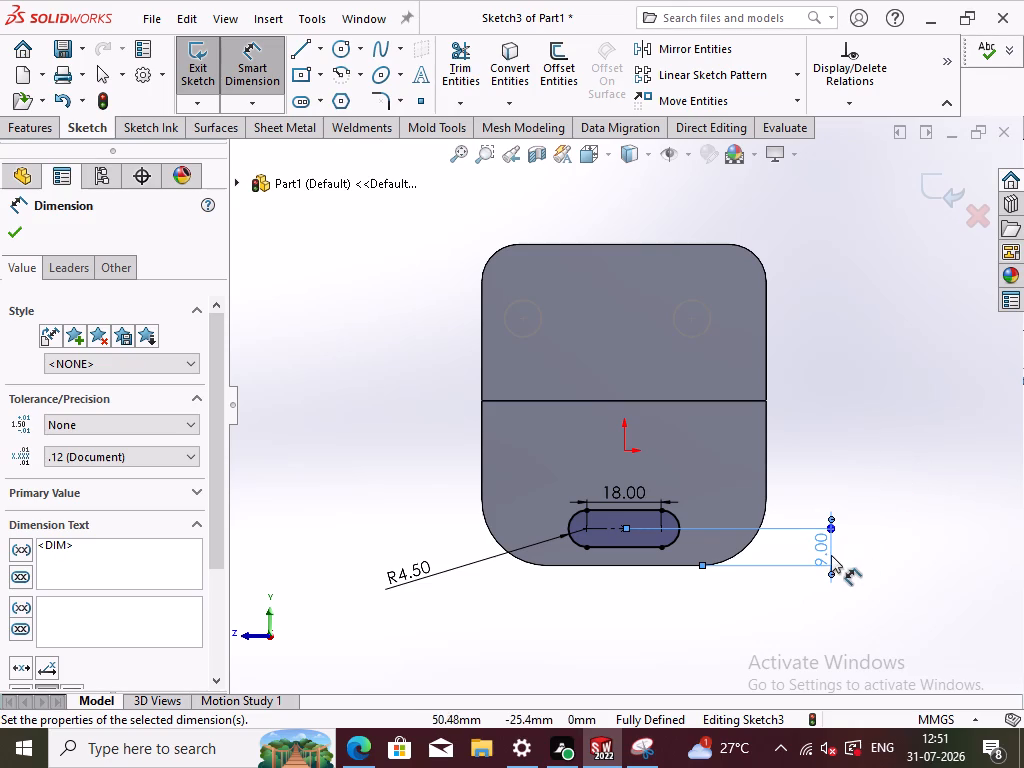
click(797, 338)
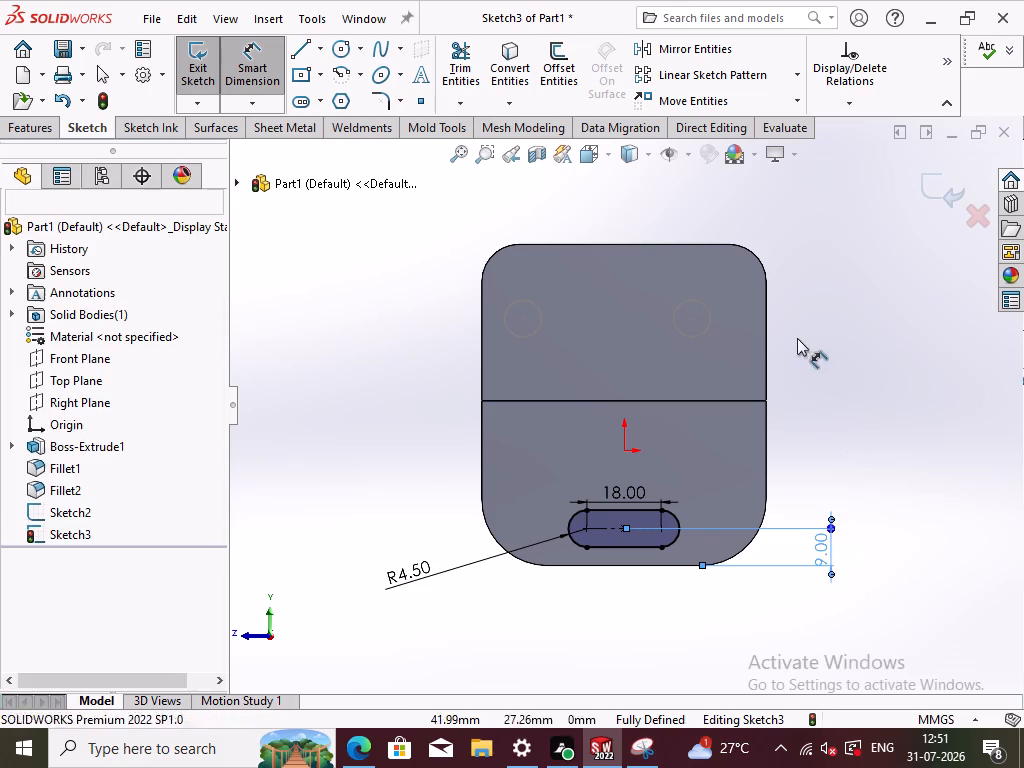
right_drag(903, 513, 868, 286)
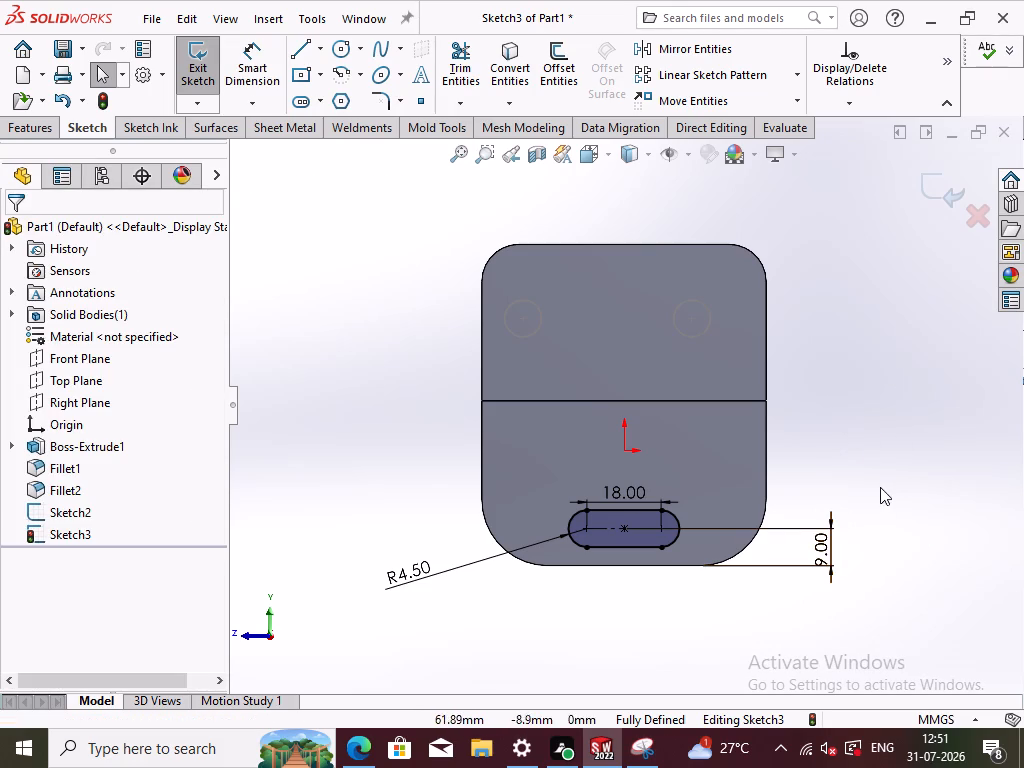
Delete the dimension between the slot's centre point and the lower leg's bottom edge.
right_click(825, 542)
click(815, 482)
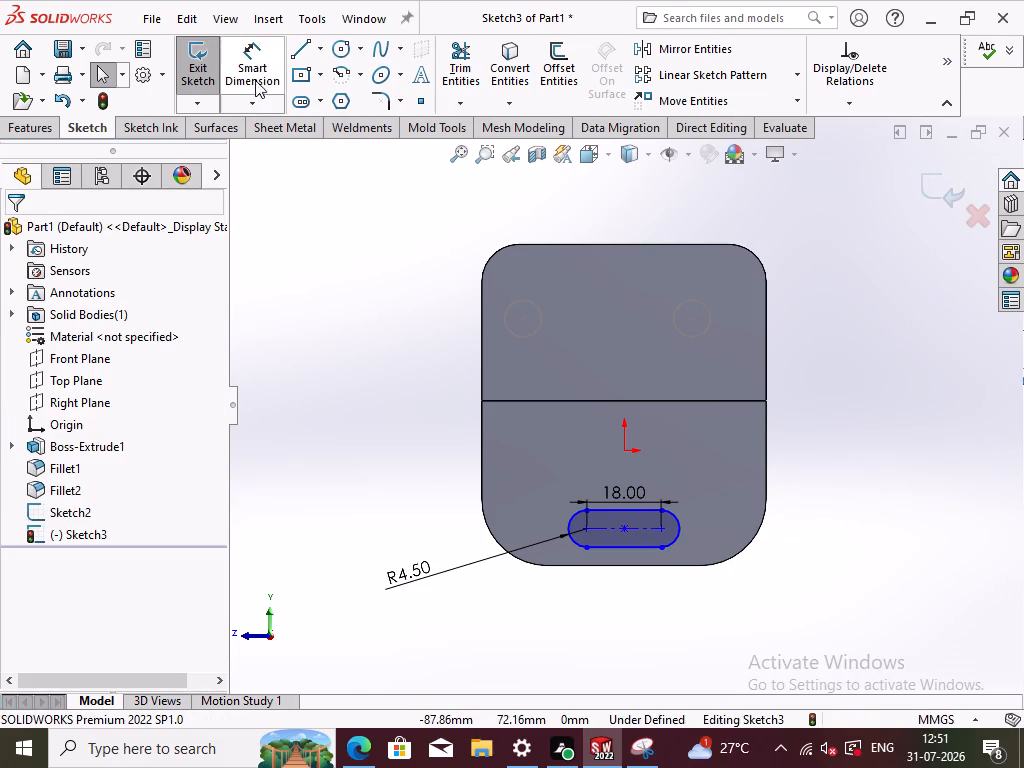
Dimension the slot's lower straight side 9 mm from the lower leg's bottom edge and exit the sketch.
click(256, 66)
click(638, 545)
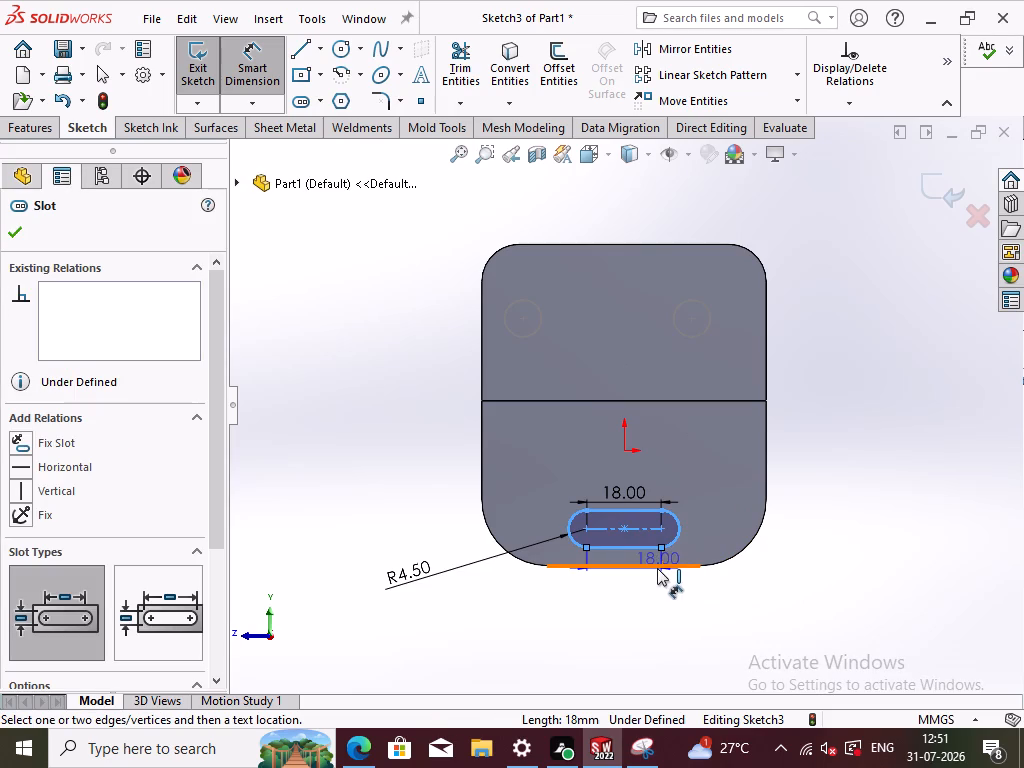
drag(657, 568, 667, 568)
click(815, 556)
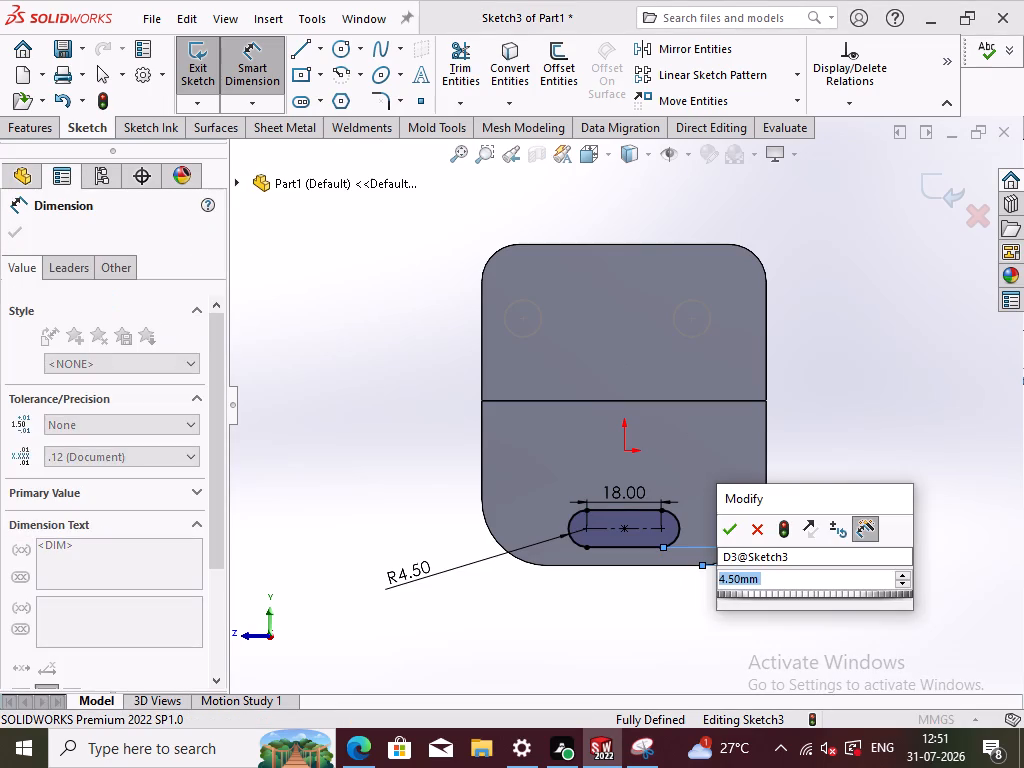
key(9)
key(Return)
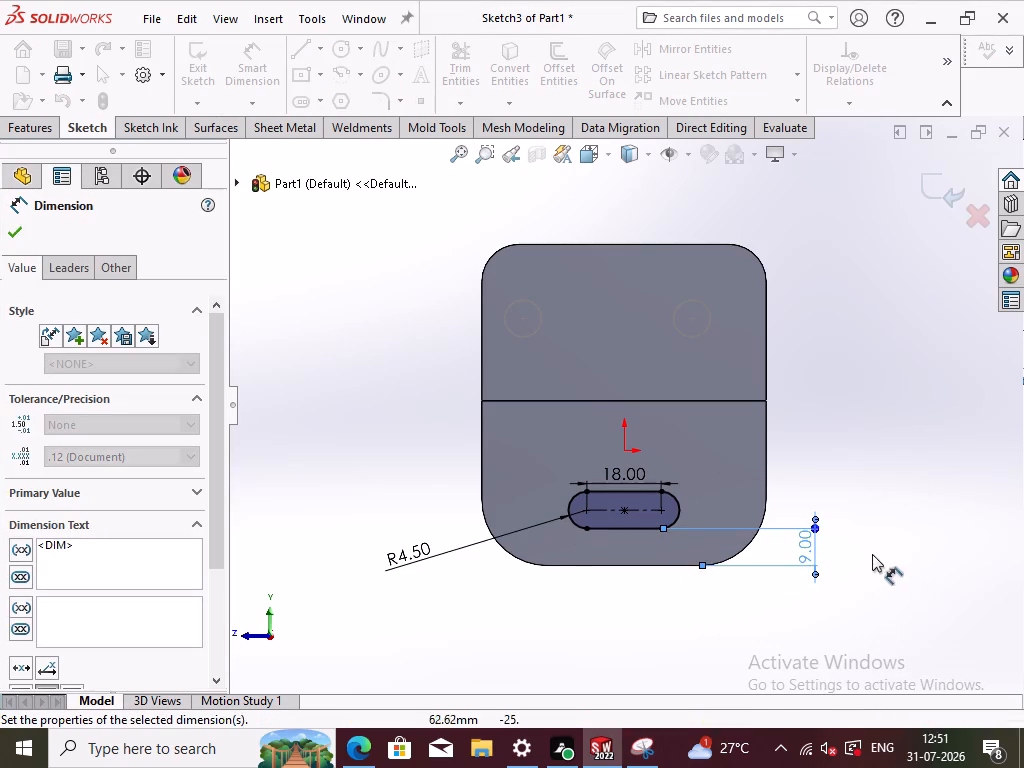
click(621, 608)
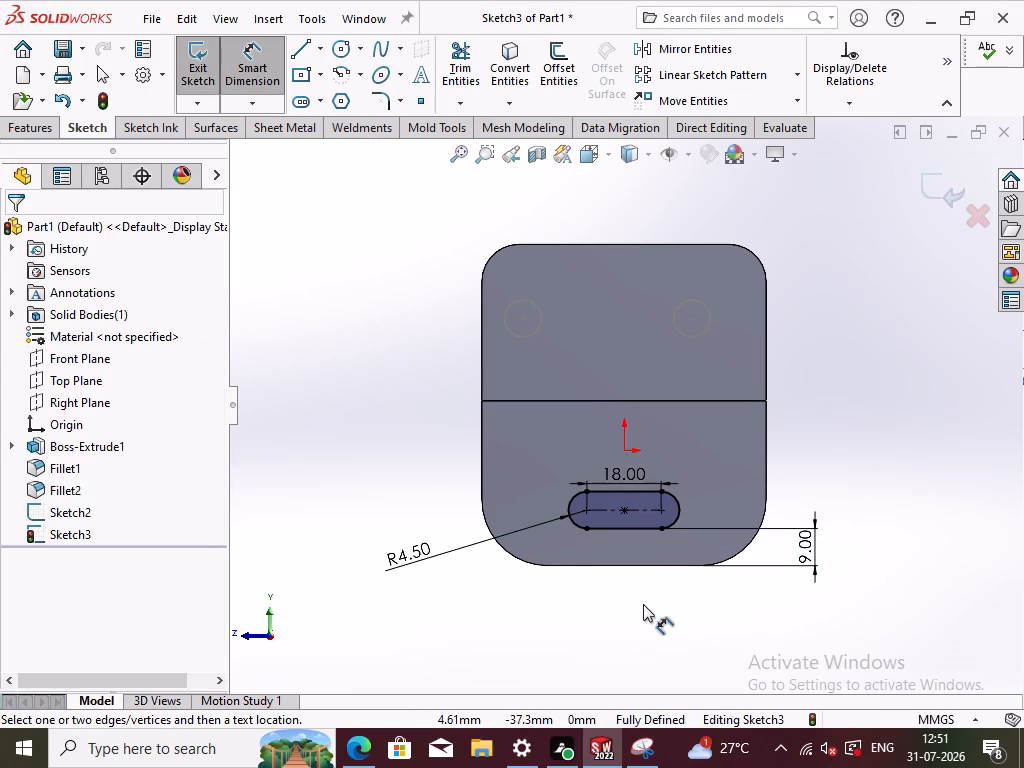
click(938, 193)
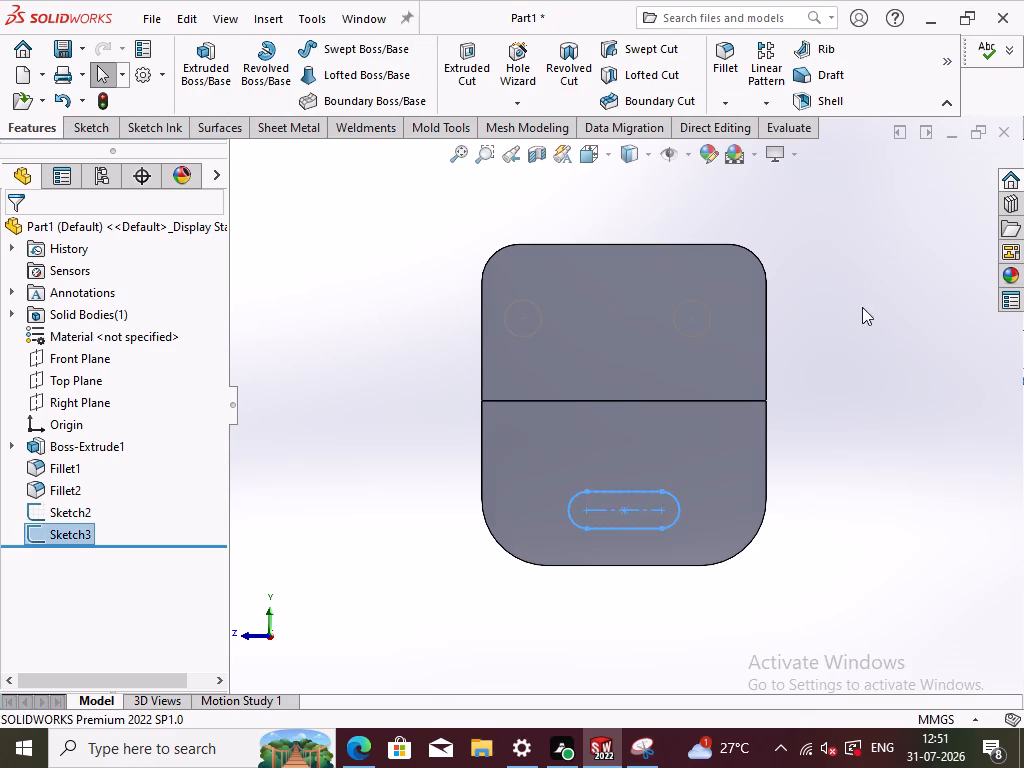
Start an Extruded Cut and pick both hole circles on the upper leg as its contours.
click(856, 388)
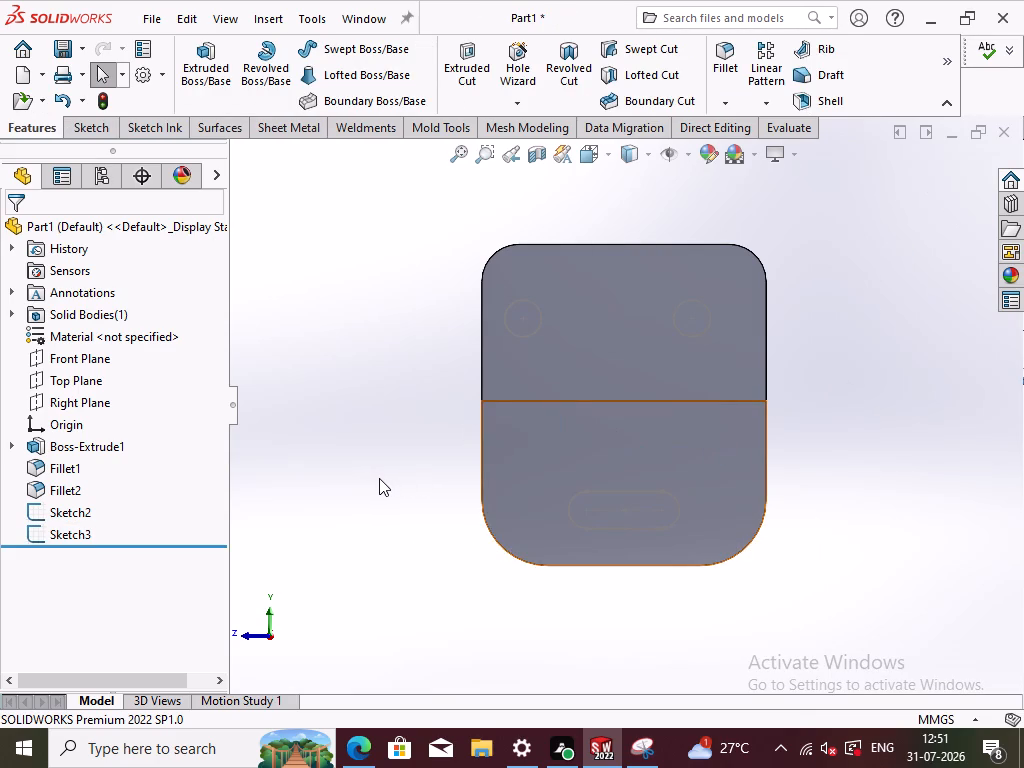
key(ctrl+8)
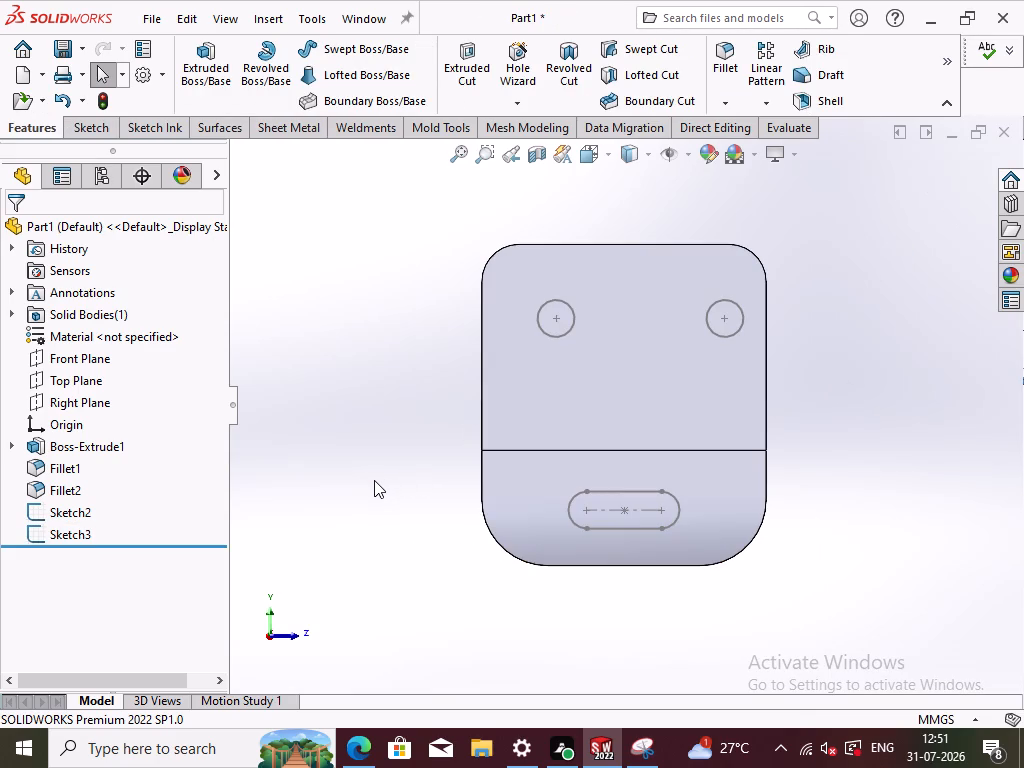
key(ctrl+7)
click(417, 501)
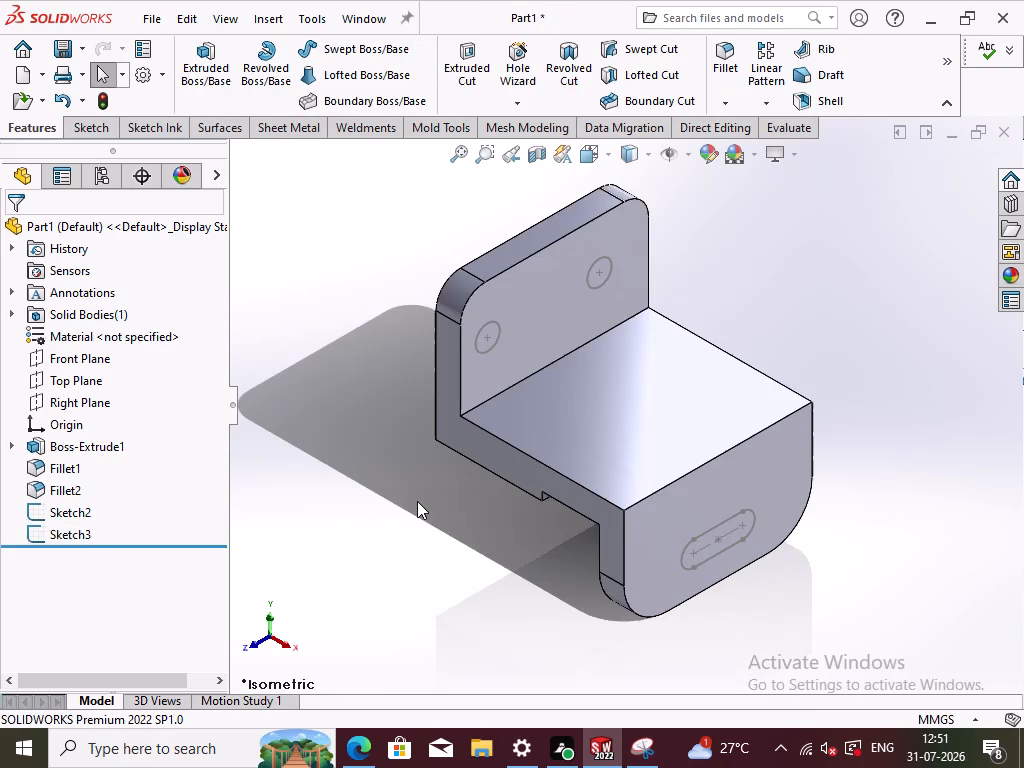
click(461, 76)
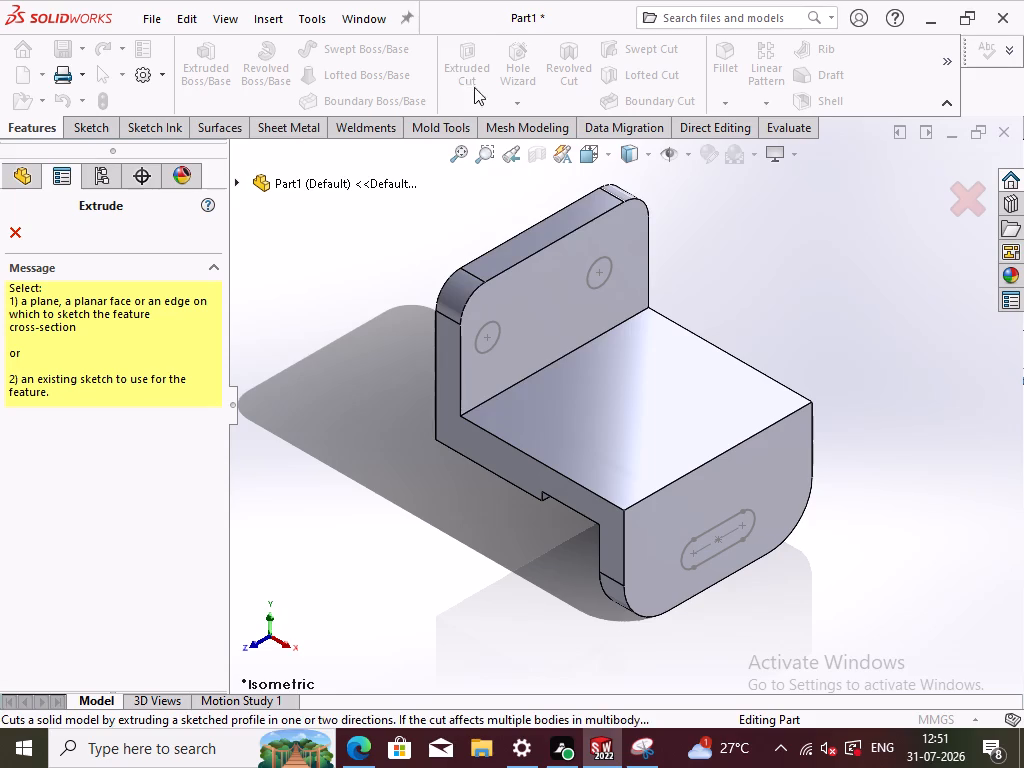
click(498, 337)
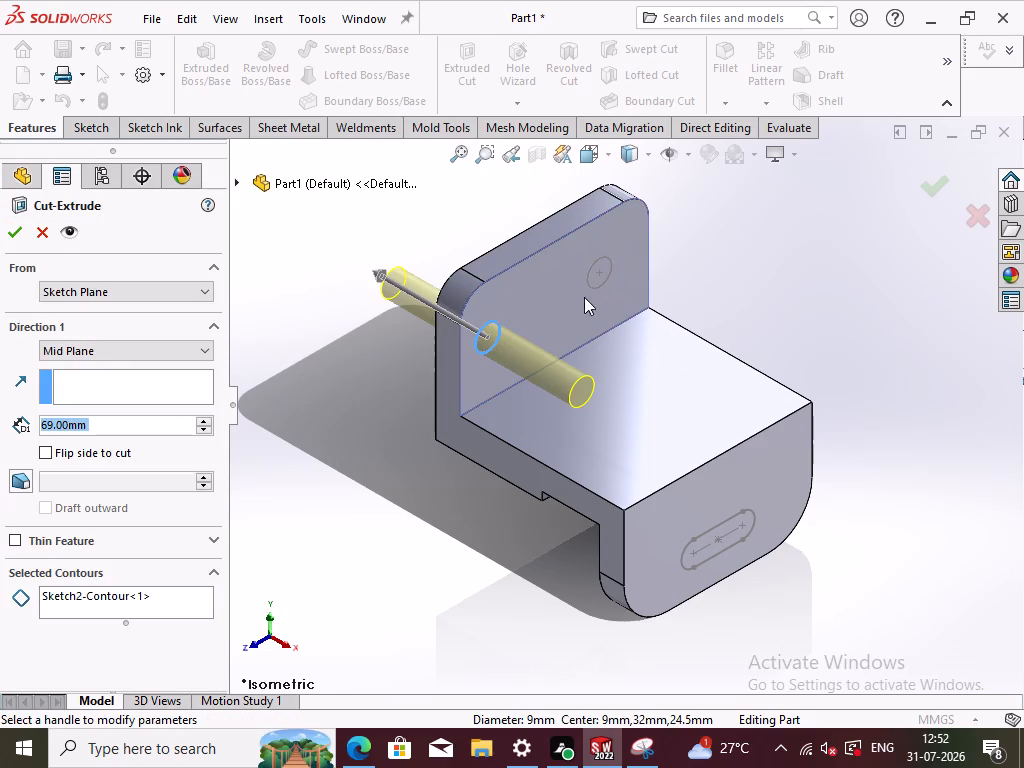
click(179, 601)
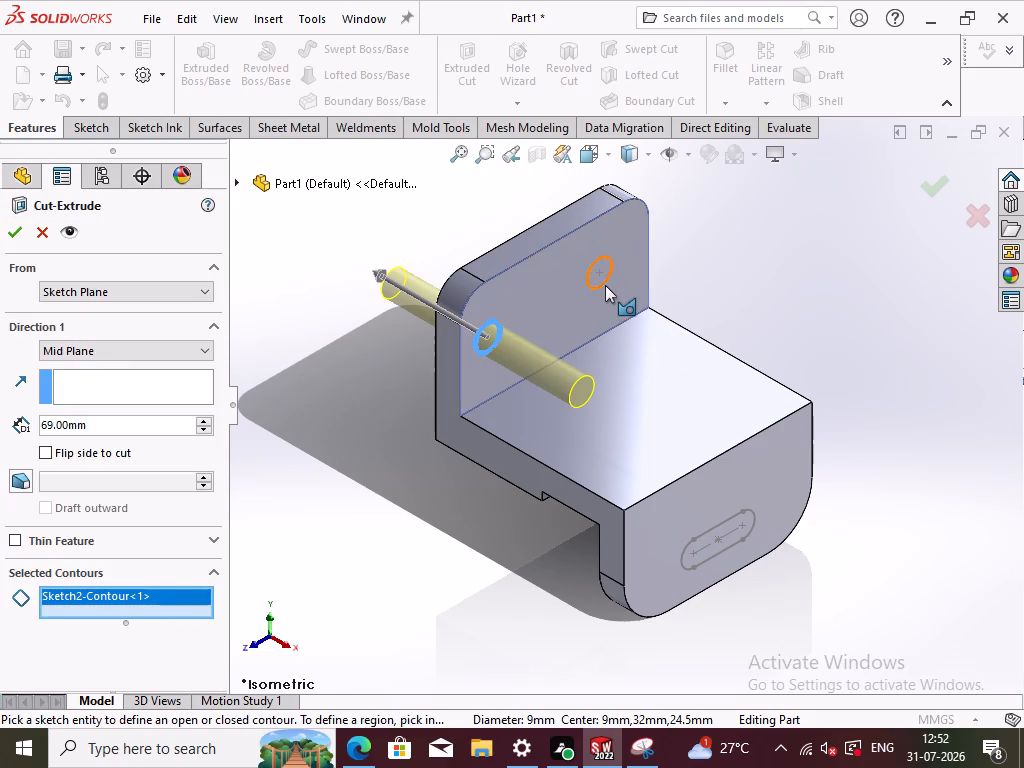
click(605, 285)
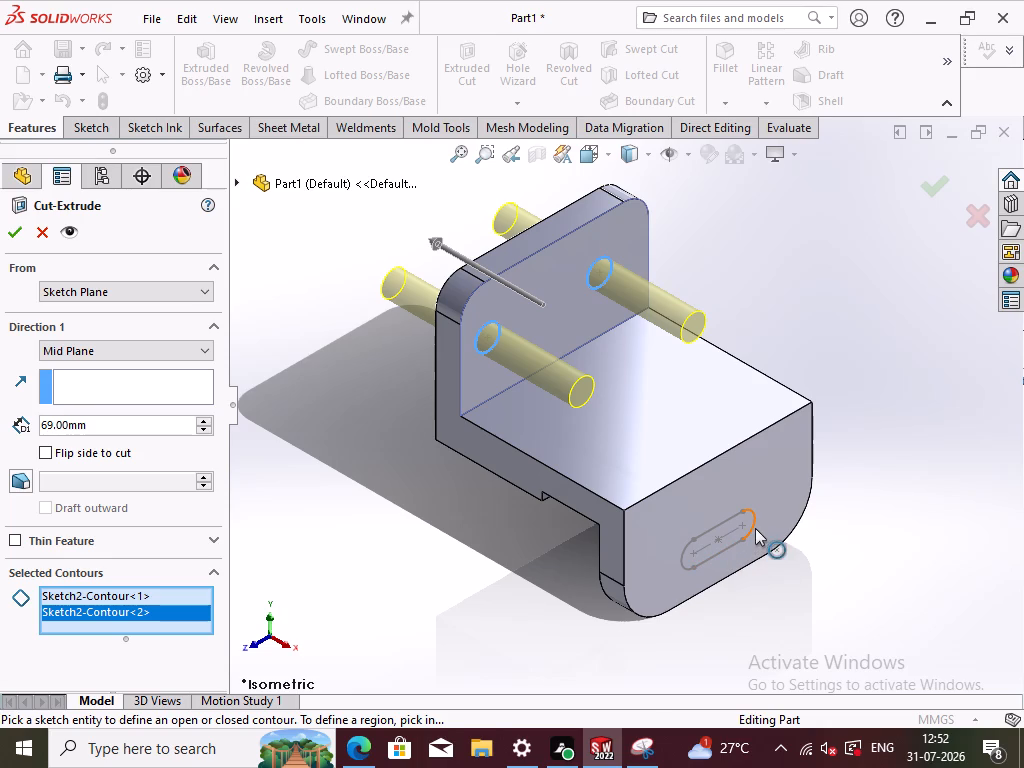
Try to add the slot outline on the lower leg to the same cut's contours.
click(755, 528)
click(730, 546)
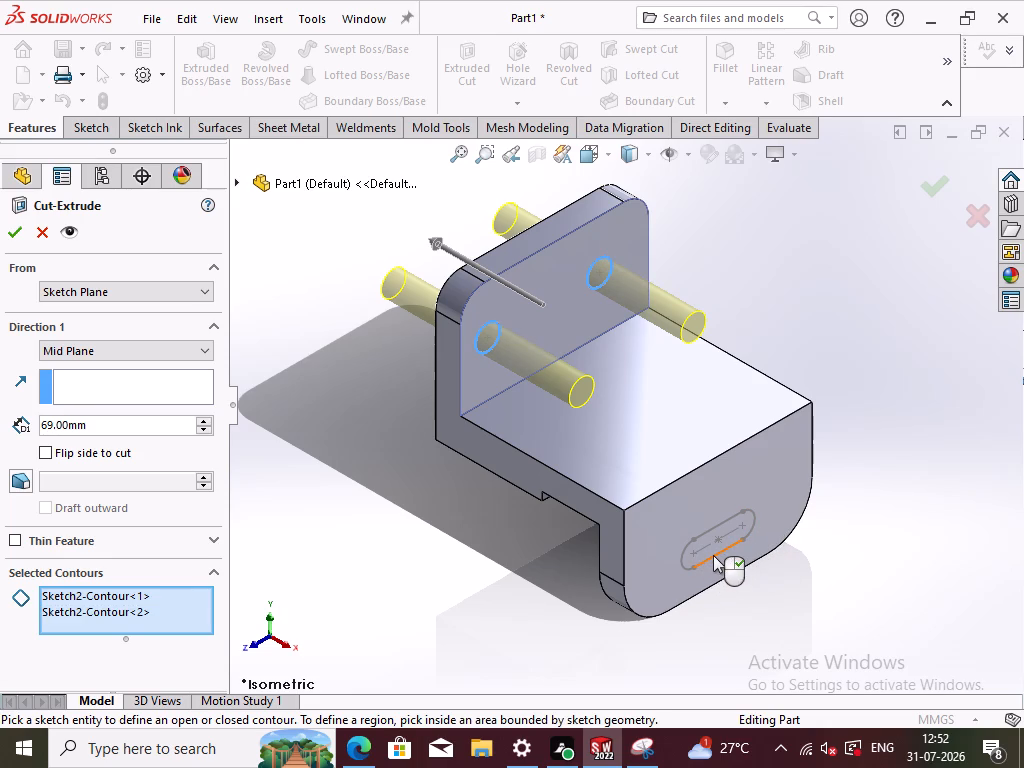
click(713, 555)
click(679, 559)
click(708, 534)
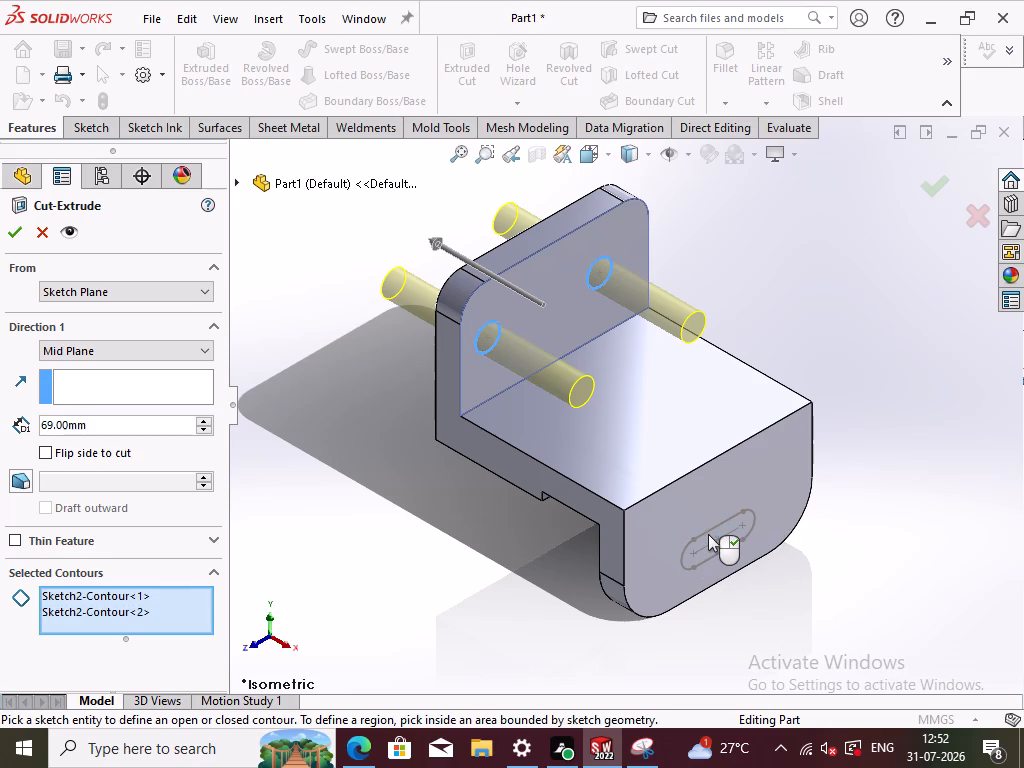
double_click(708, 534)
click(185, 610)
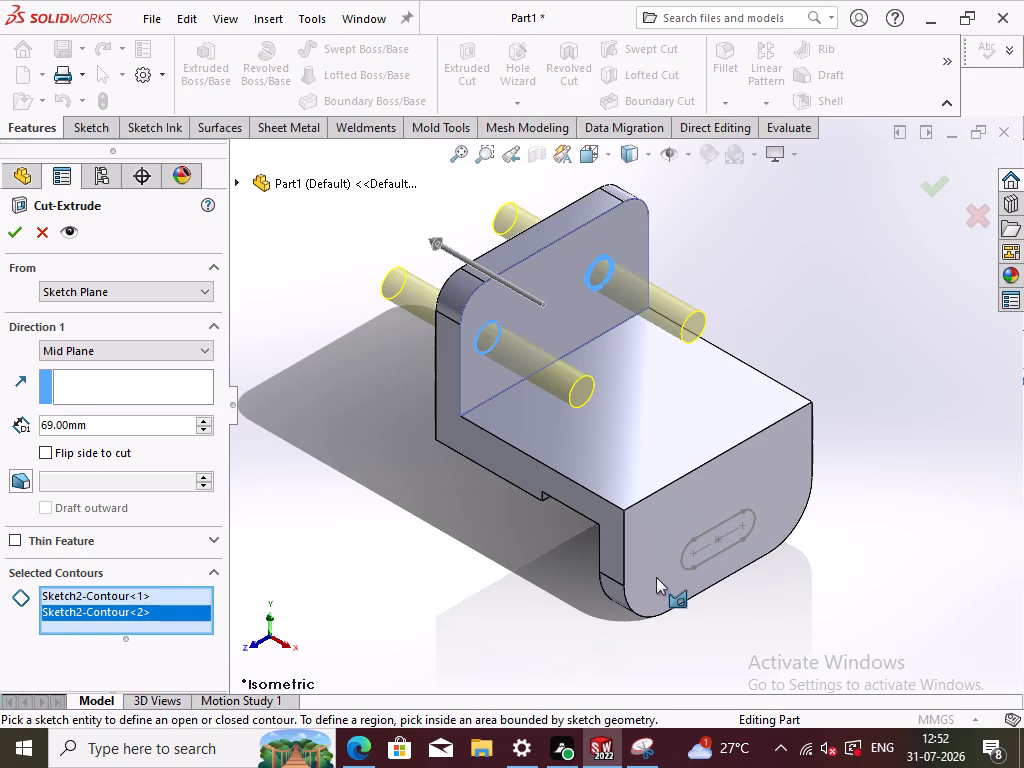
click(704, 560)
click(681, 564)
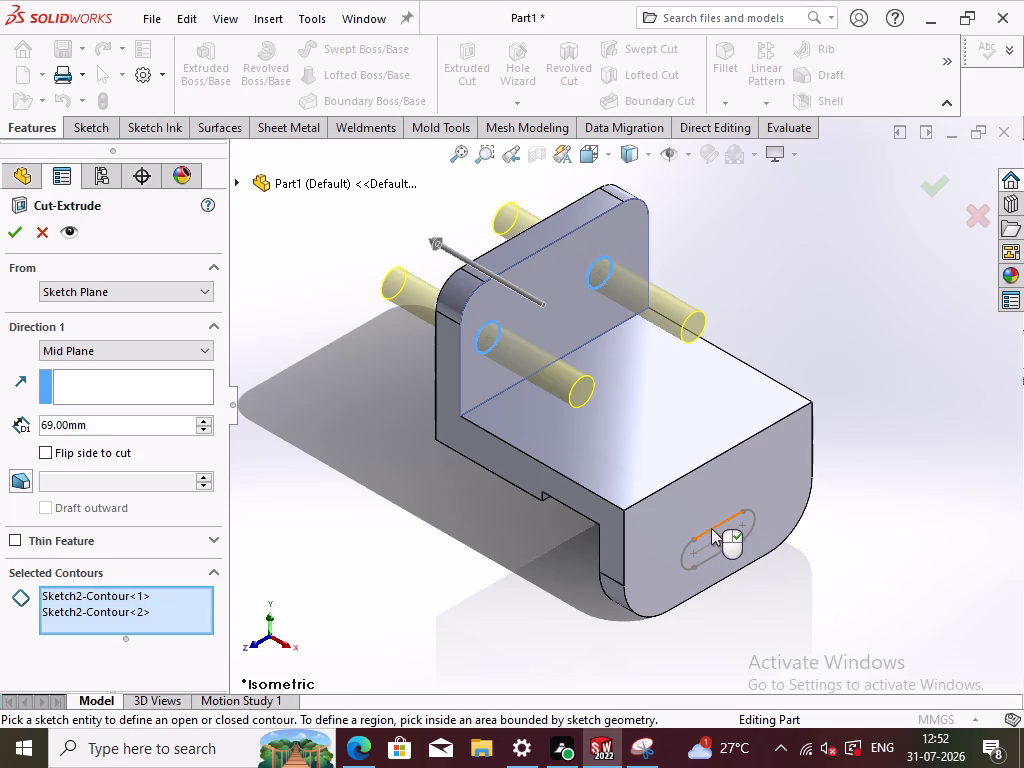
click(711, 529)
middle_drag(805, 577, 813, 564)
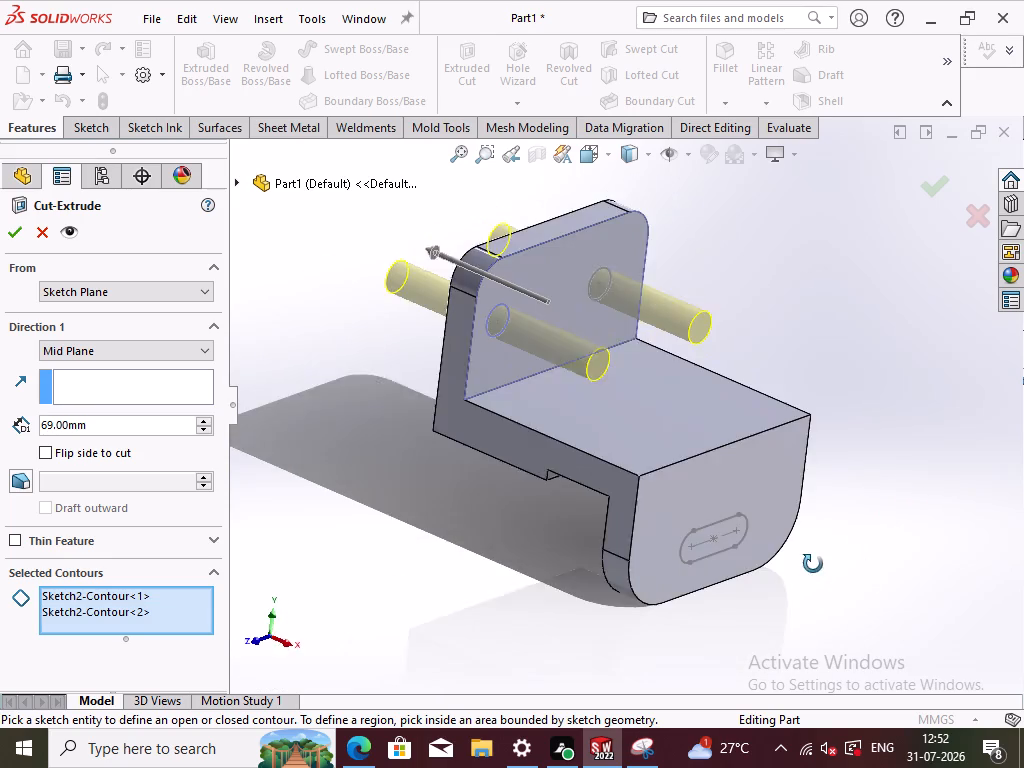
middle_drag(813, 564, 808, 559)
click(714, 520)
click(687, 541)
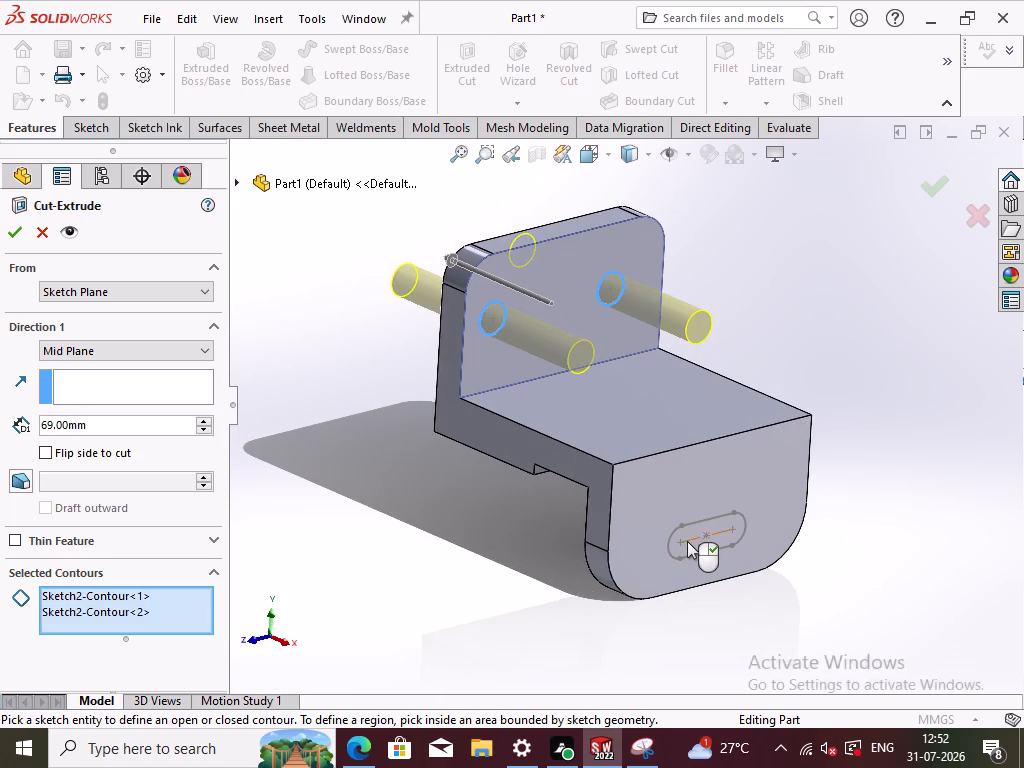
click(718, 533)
Set the cut's end condition to Through All and cut the two holes through the upper leg.
click(198, 348)
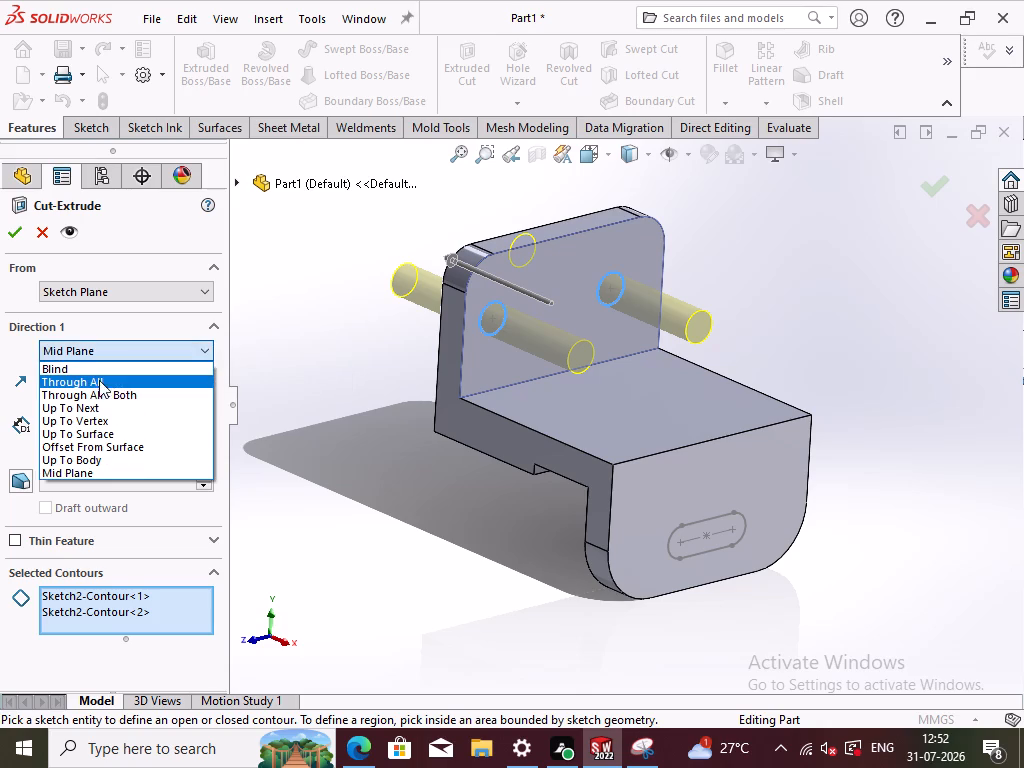
click(118, 383)
middle_drag(428, 486, 411, 542)
click(679, 550)
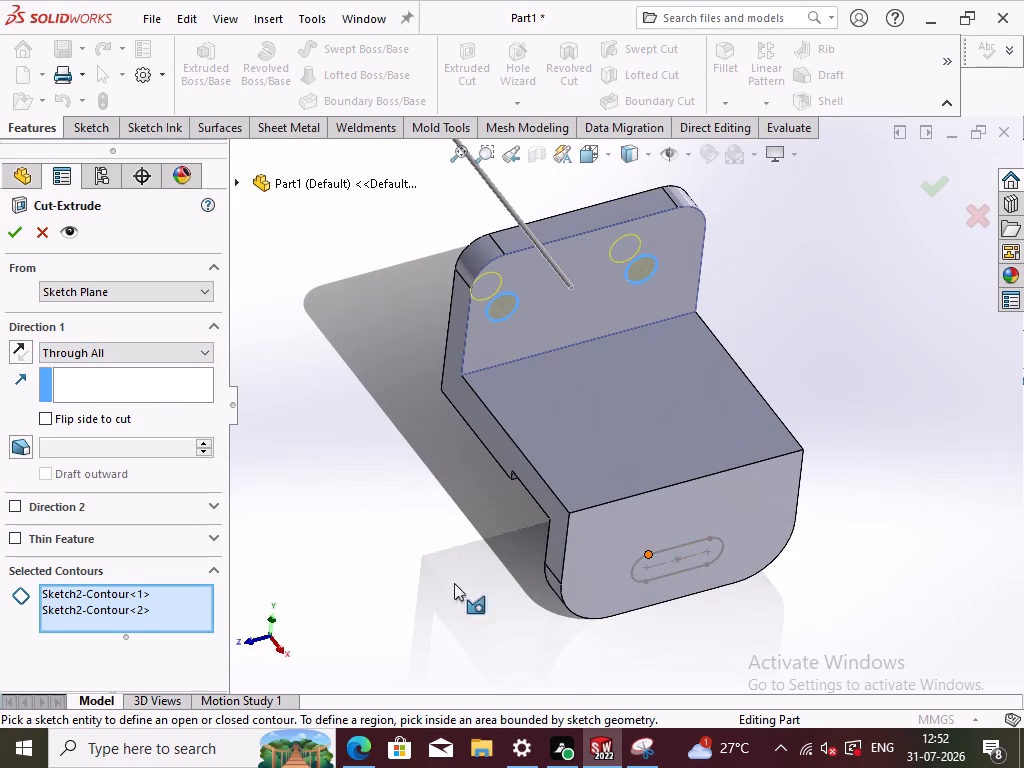
click(162, 601)
click(670, 547)
middle_drag(450, 586, 454, 534)
click(12, 235)
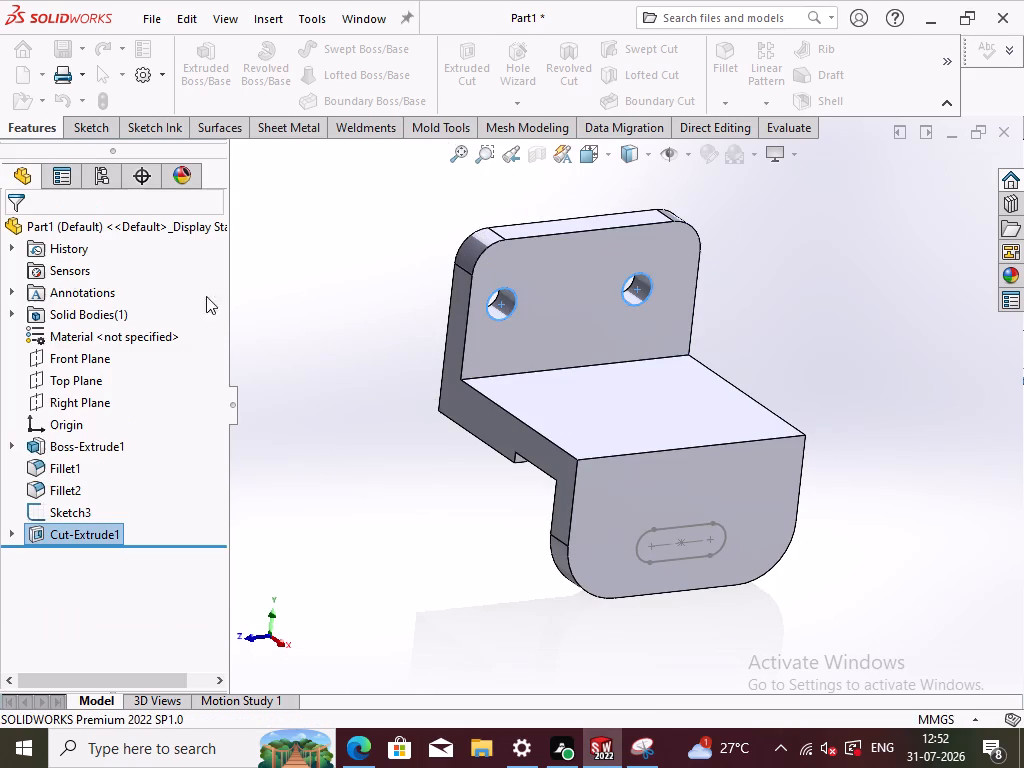
Cut the slot through the lower leg with an Extruded Cut using the Up To Next end condition.
click(438, 508)
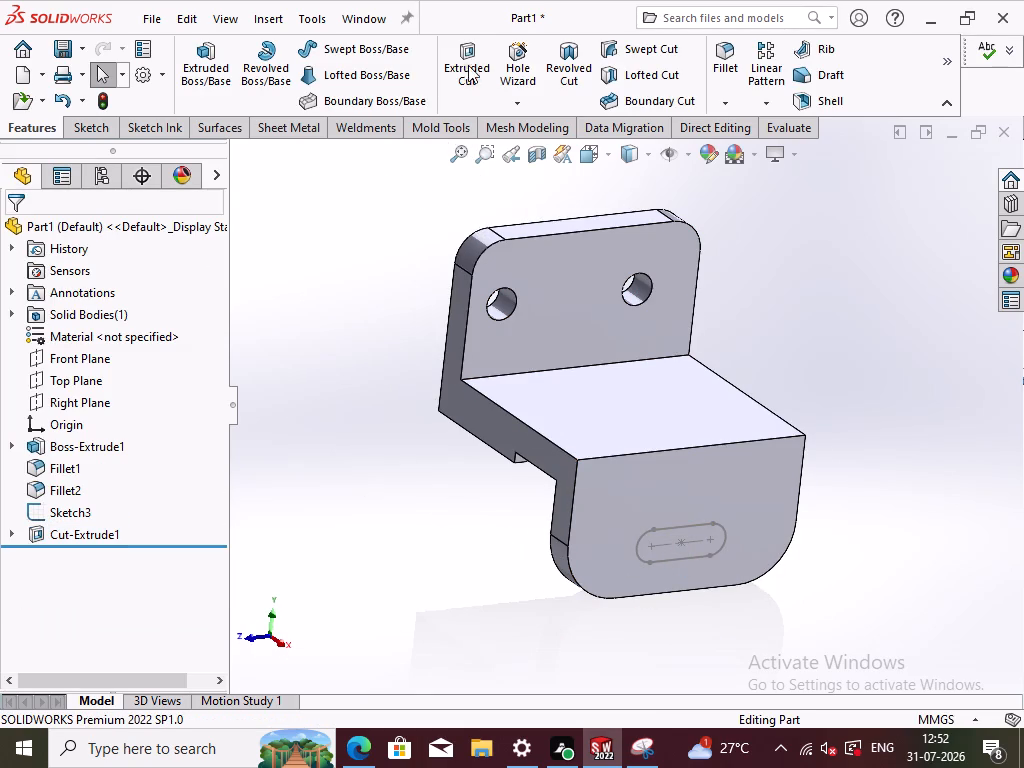
click(468, 65)
click(666, 530)
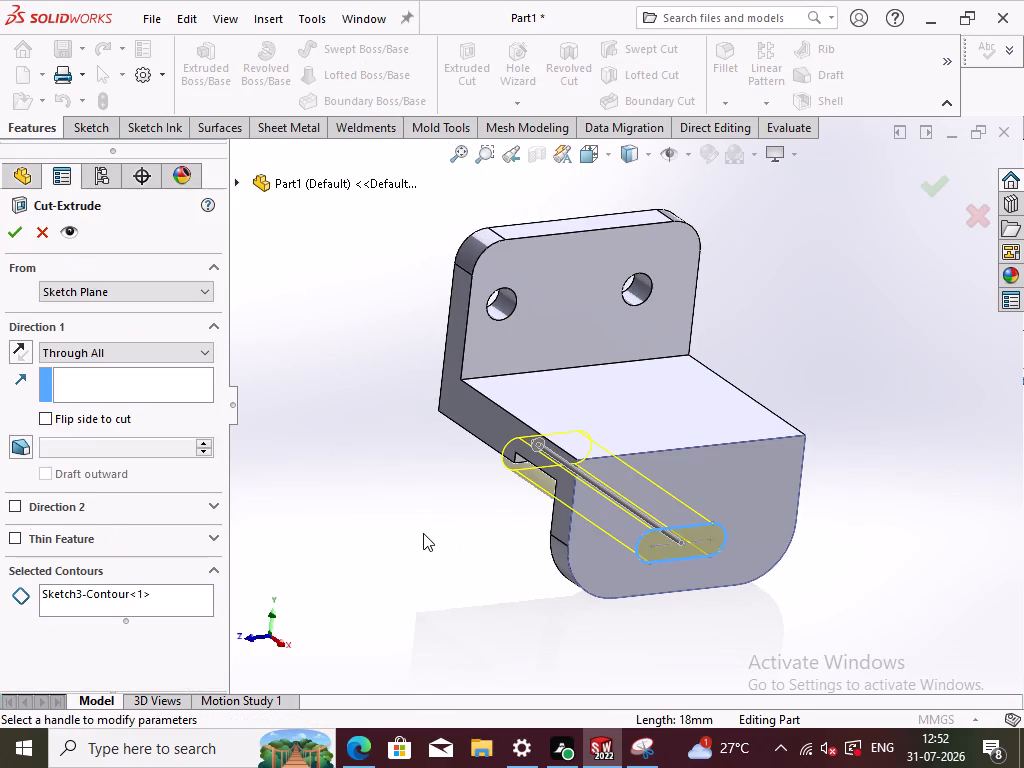
middle_drag(429, 534, 552, 561)
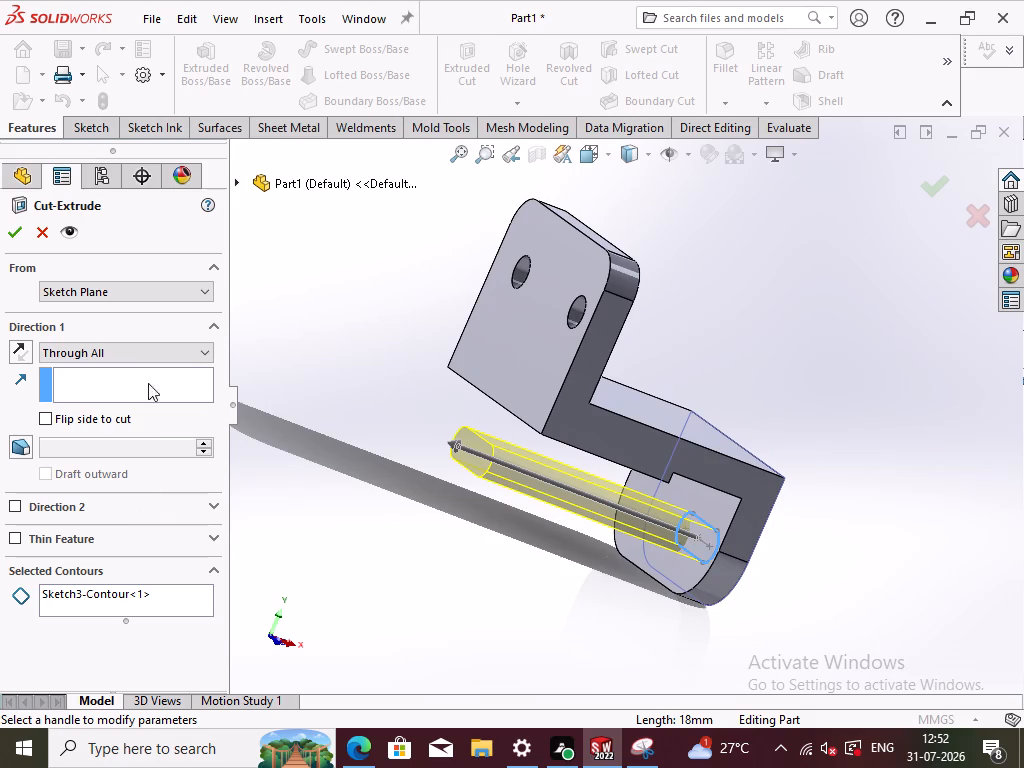
middle_drag(475, 587, 398, 566)
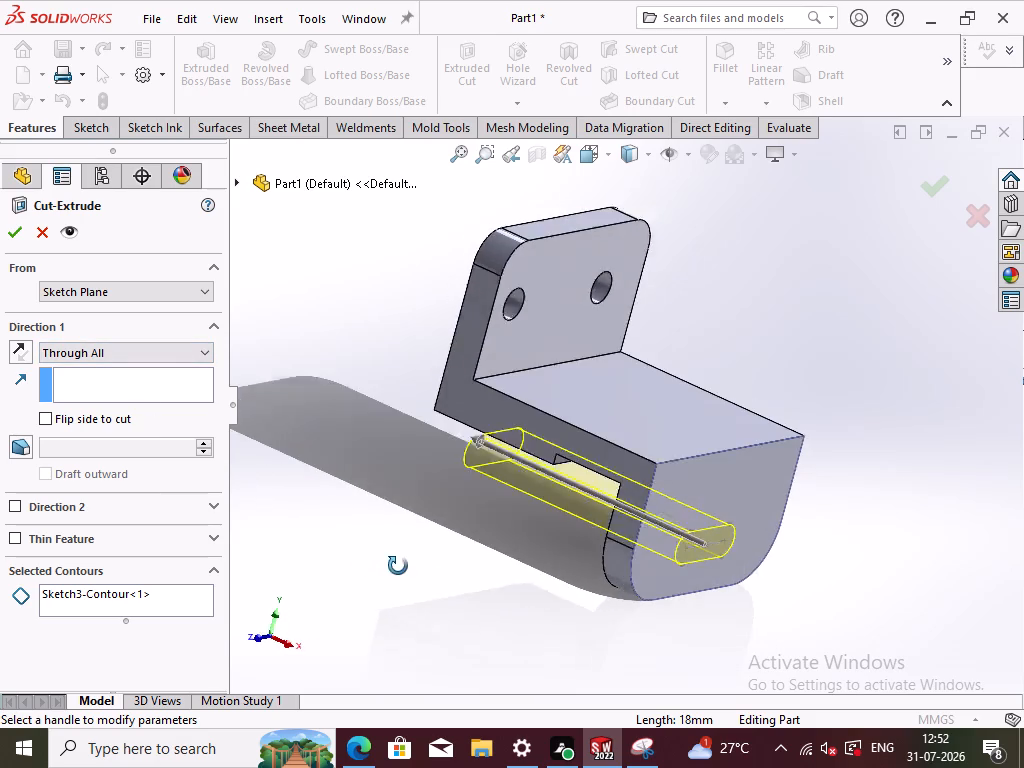
middle_drag(398, 566, 400, 564)
click(162, 352)
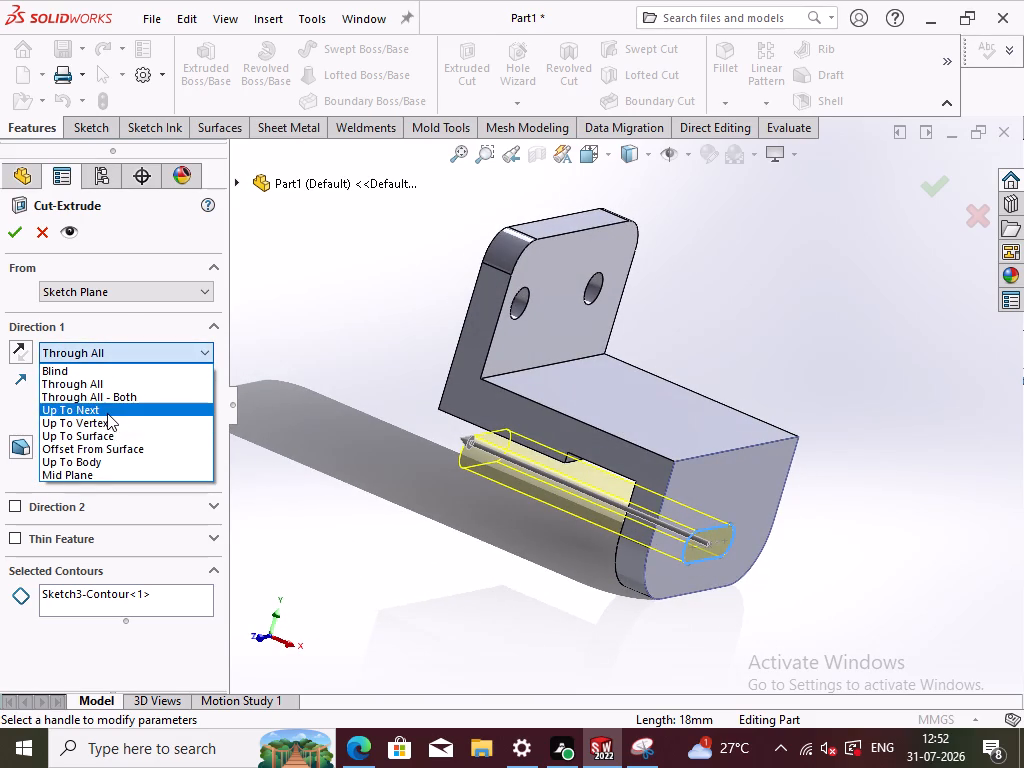
click(106, 412)
middle_drag(436, 500, 375, 493)
click(9, 231)
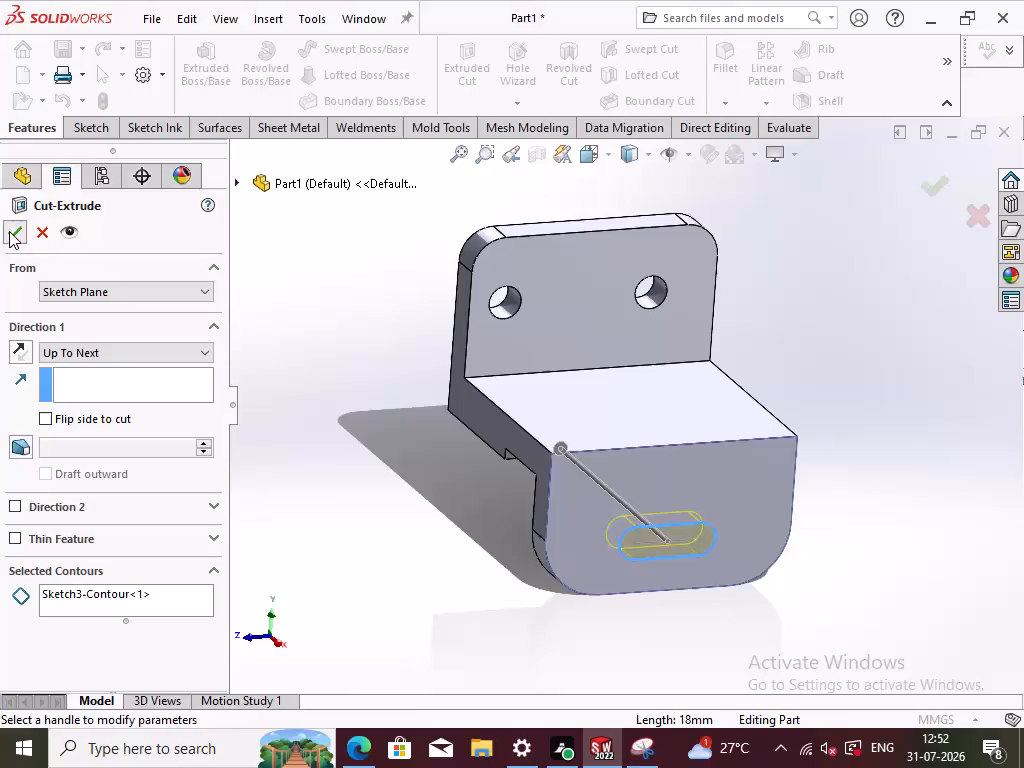
drag(328, 491, 343, 493)
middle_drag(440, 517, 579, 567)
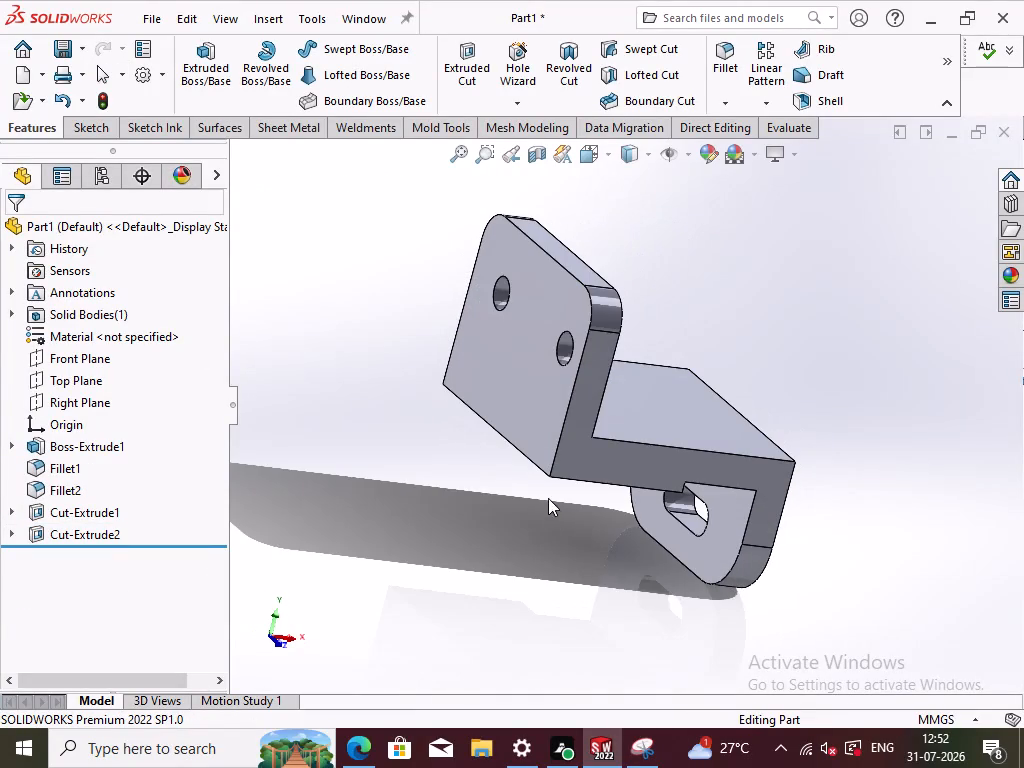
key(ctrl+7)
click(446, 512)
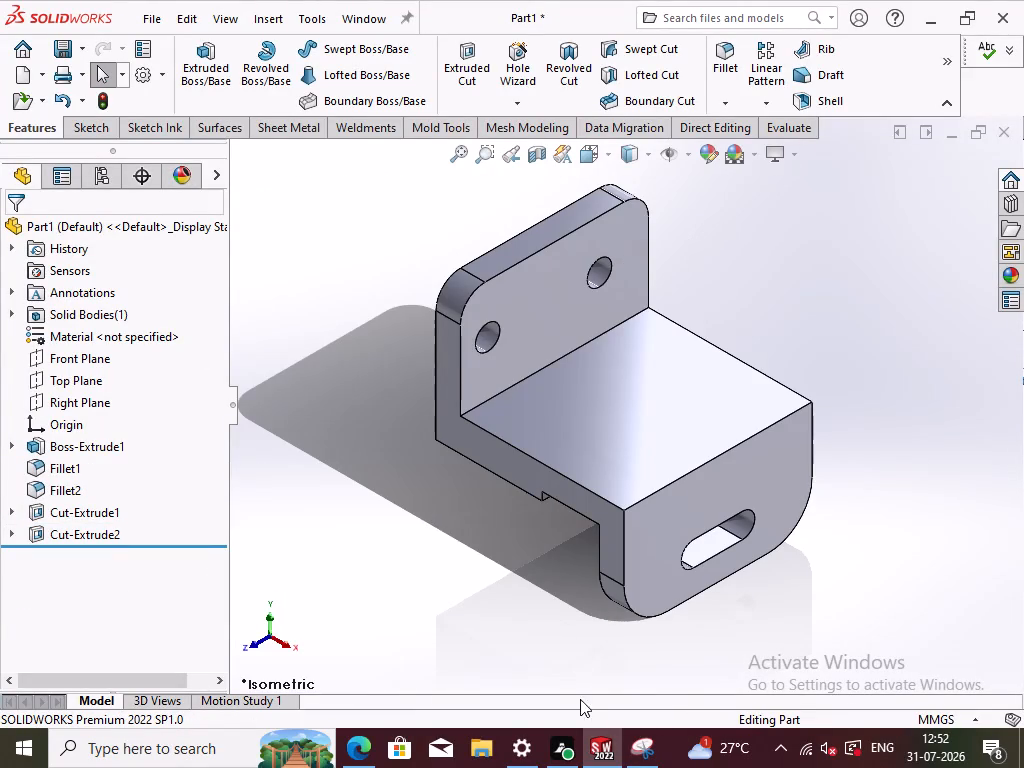
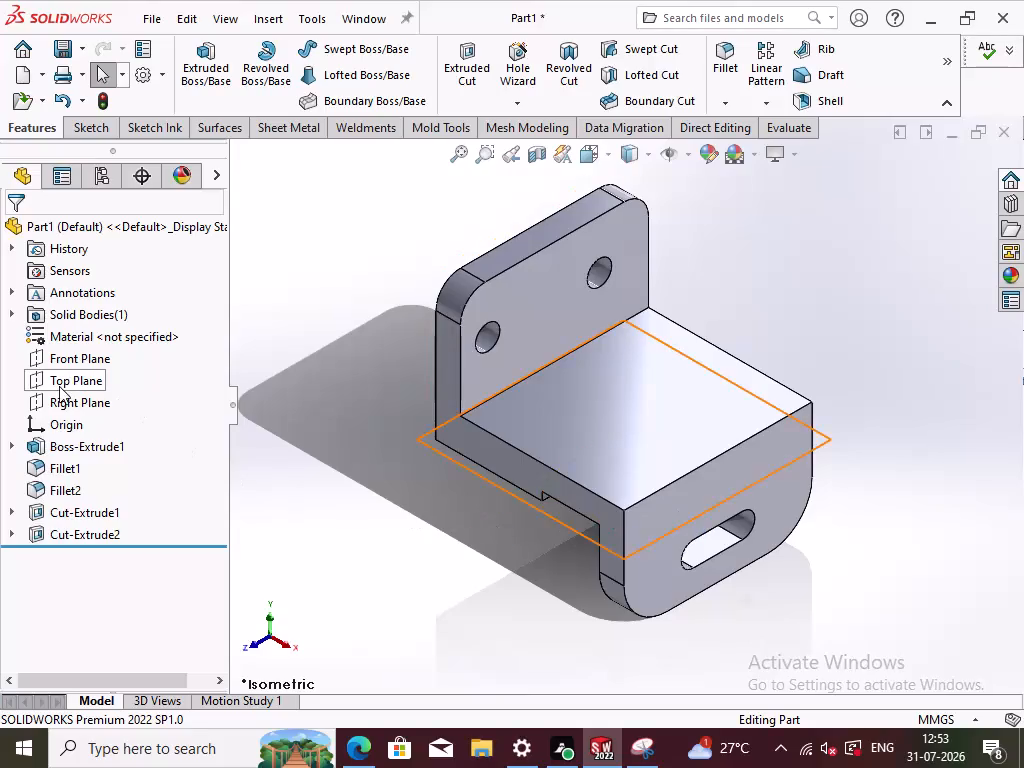
Sketch two concentric circles, about 26 mm and 14 mm in diameter, on the Front Plane above the bracket's middle ledge.
click(79, 361)
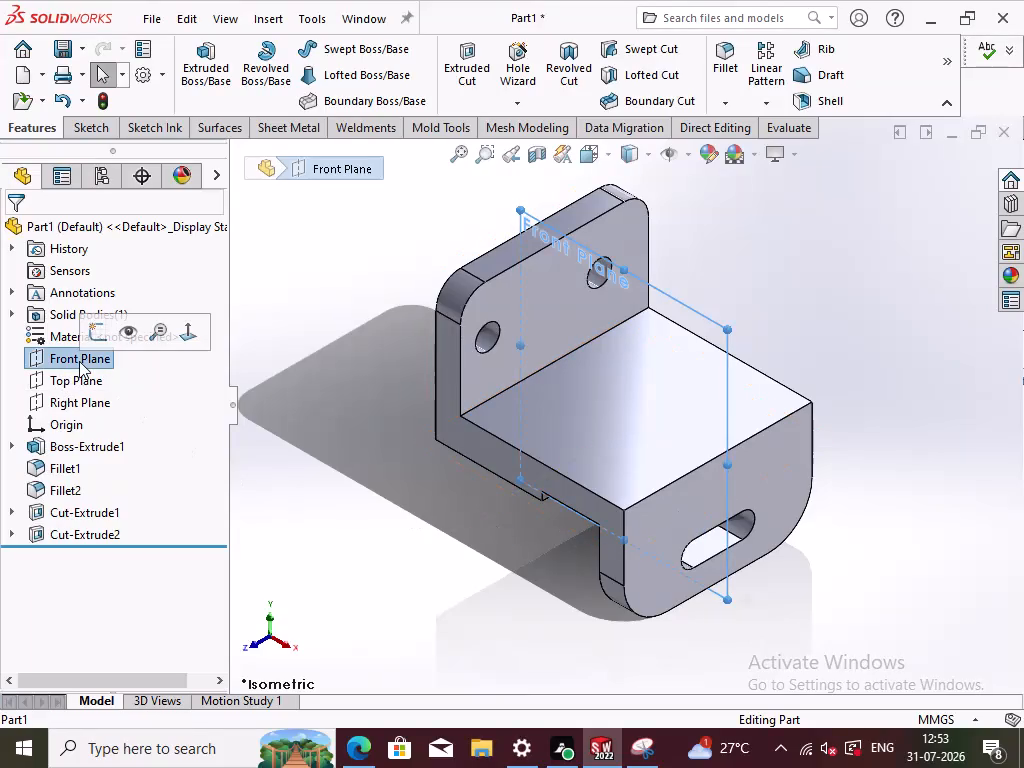
click(94, 333)
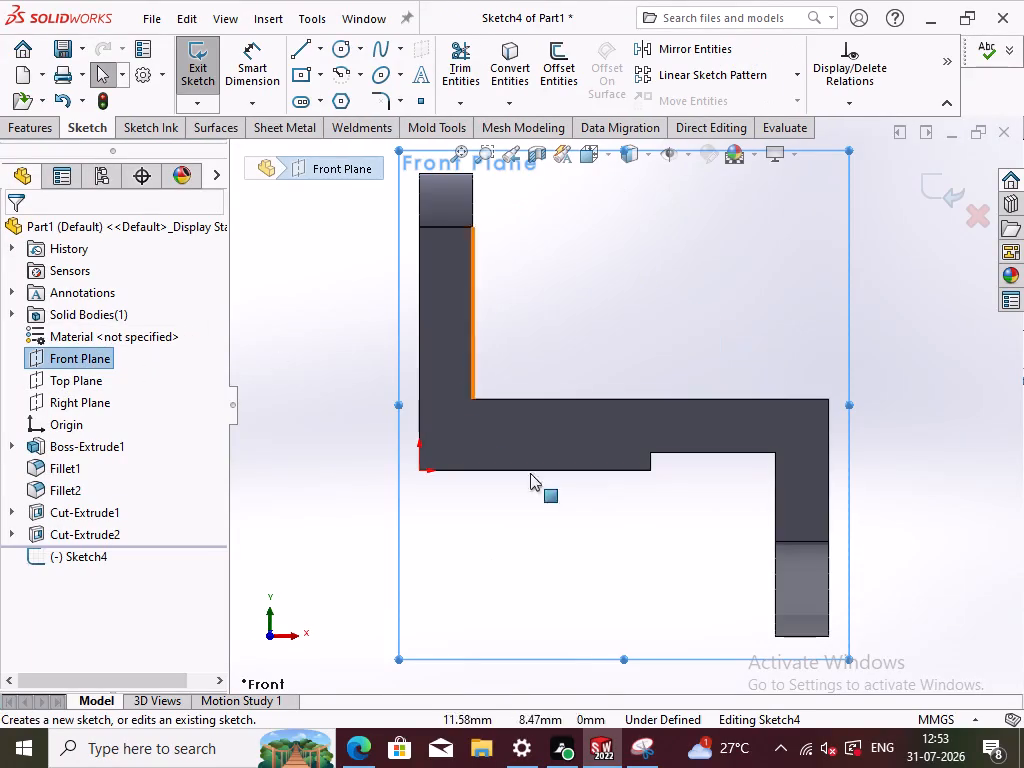
click(600, 531)
scroll(668, 406, up, 1)
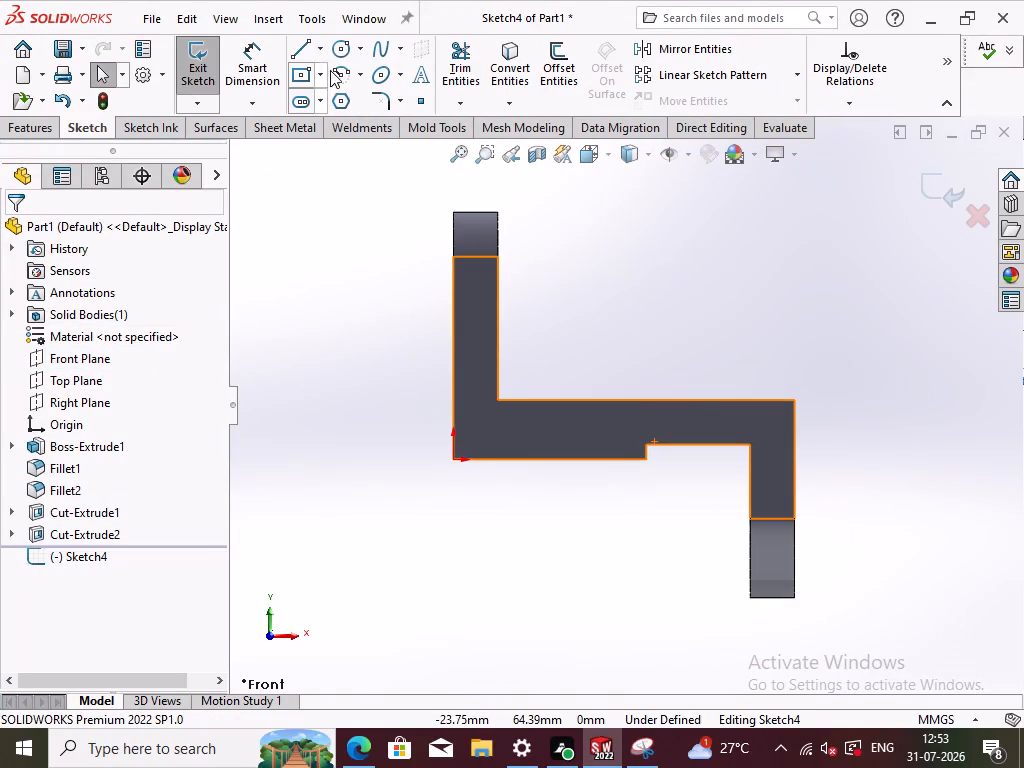
click(336, 43)
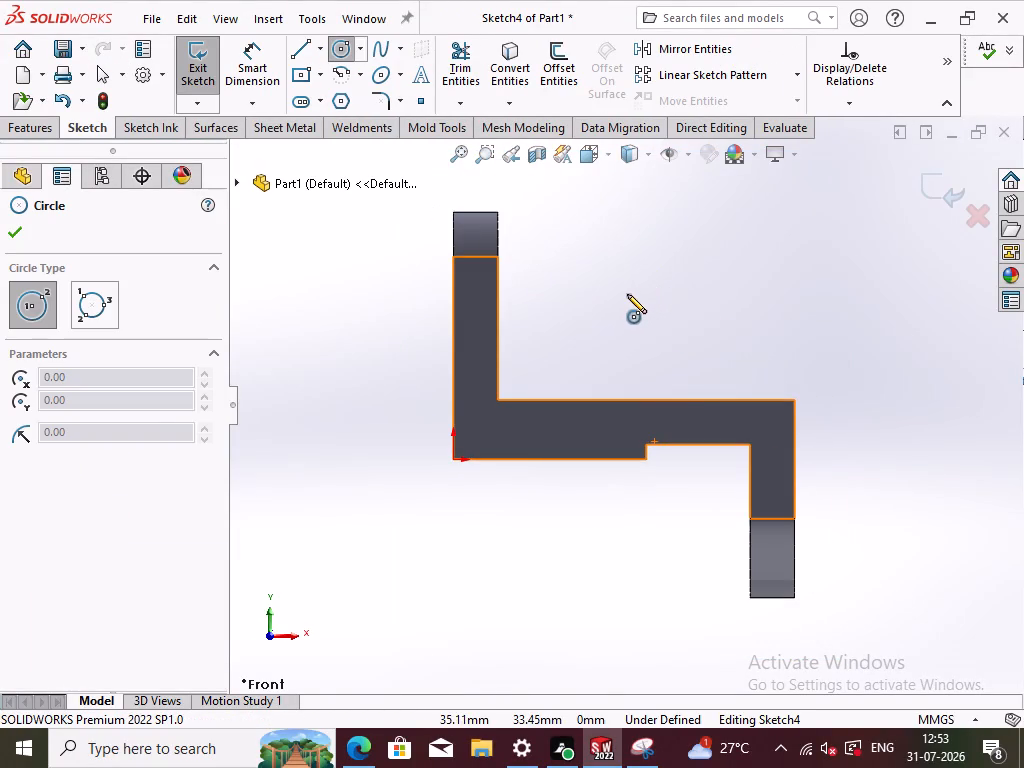
click(627, 294)
click(634, 358)
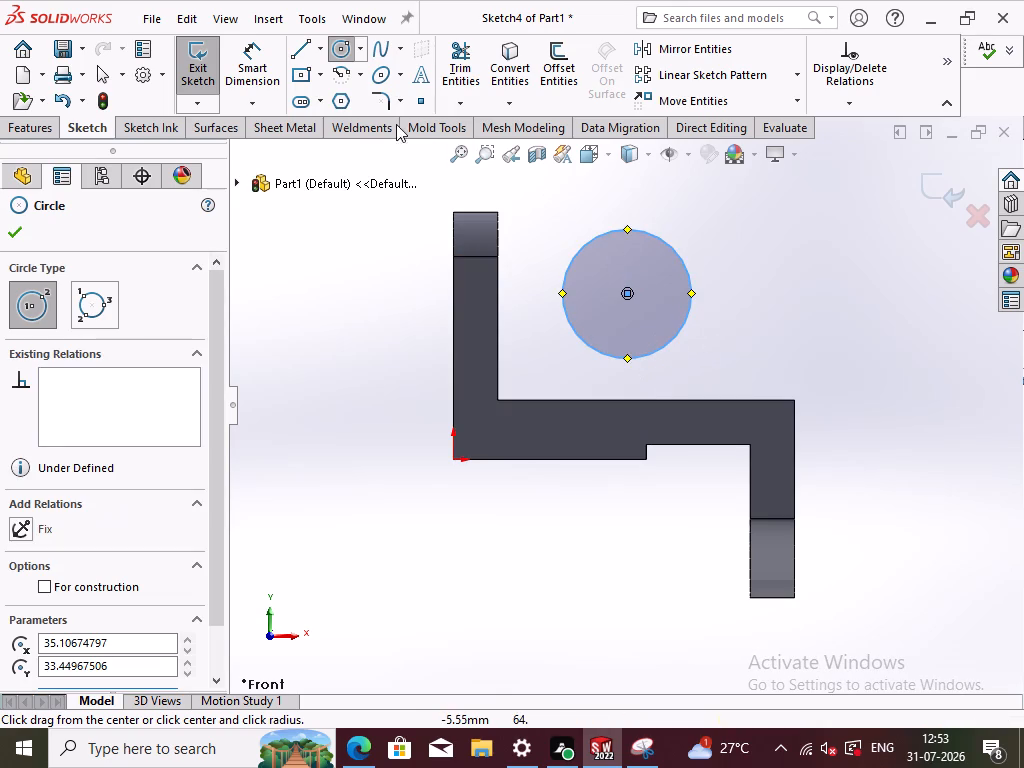
click(627, 293)
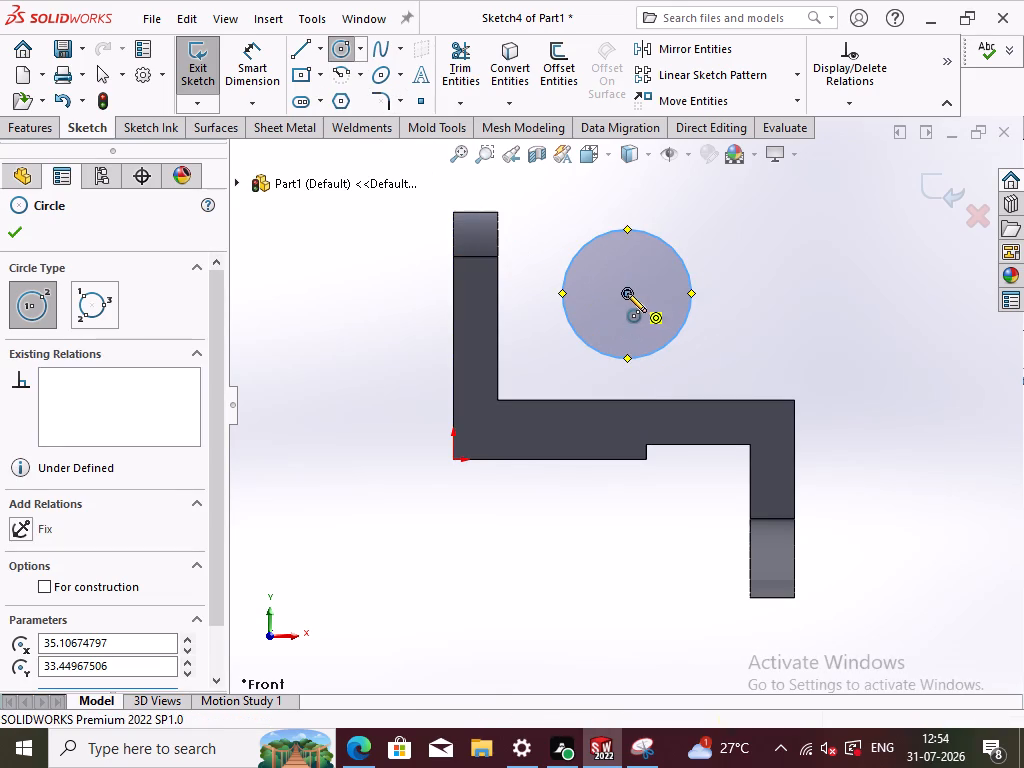
click(643, 324)
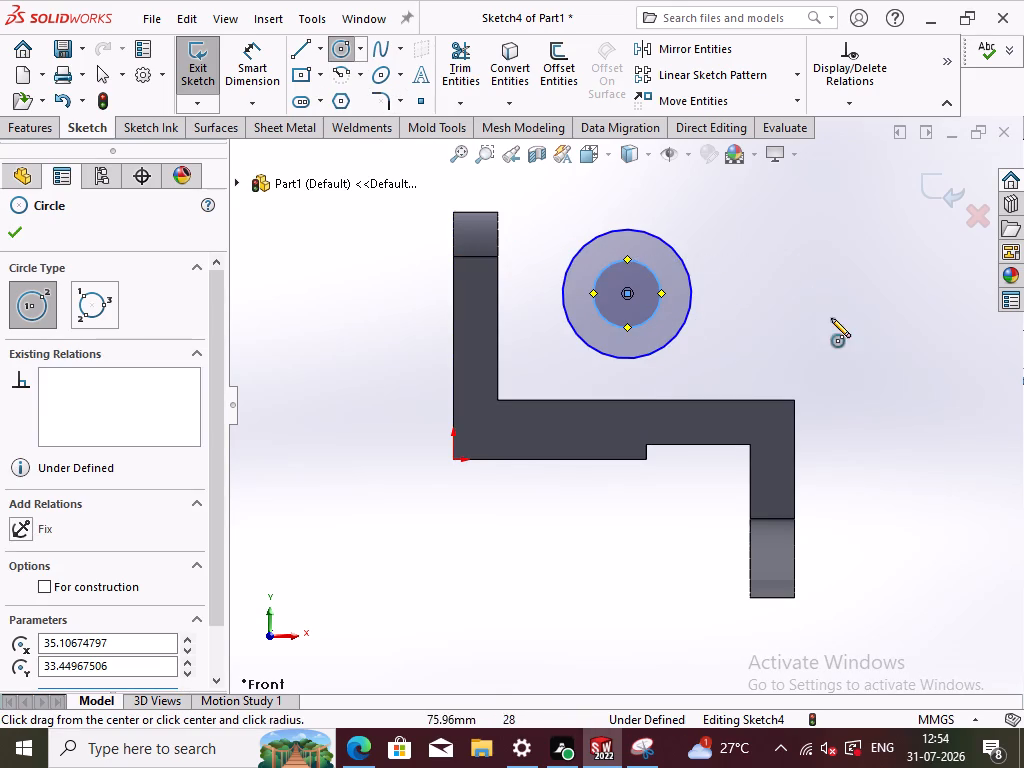
right_click(862, 320)
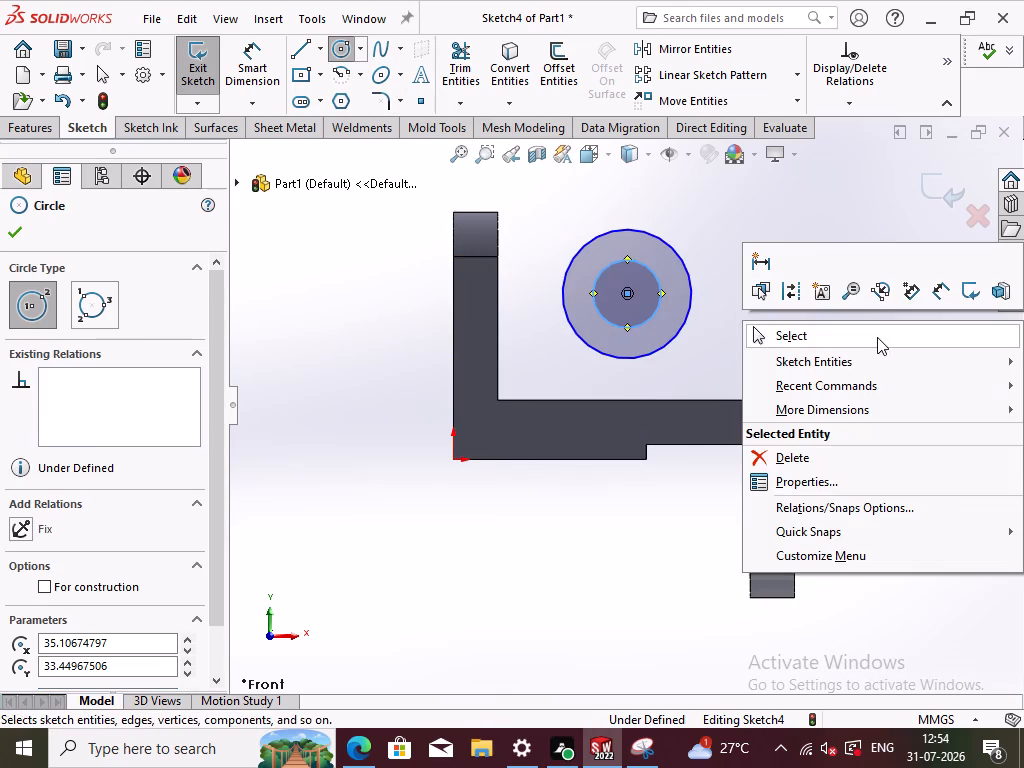
click(876, 337)
Dimension the circles' centre 20 mm above the top edge of the middle ledge.
right_drag(886, 478, 891, 231)
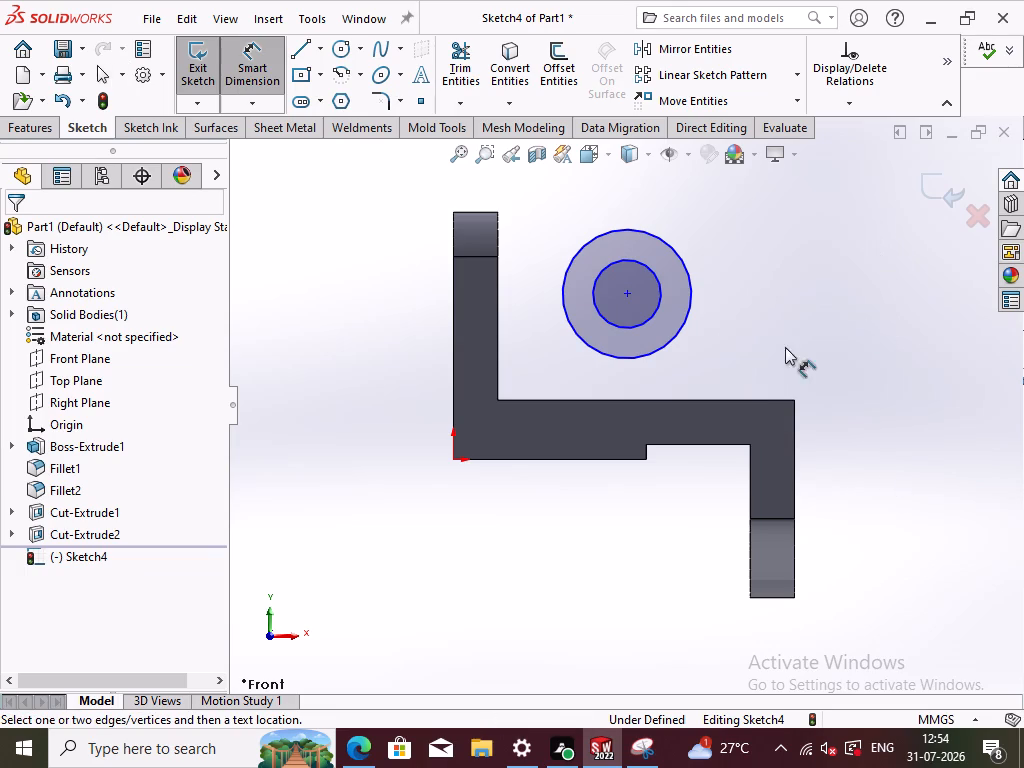
click(628, 296)
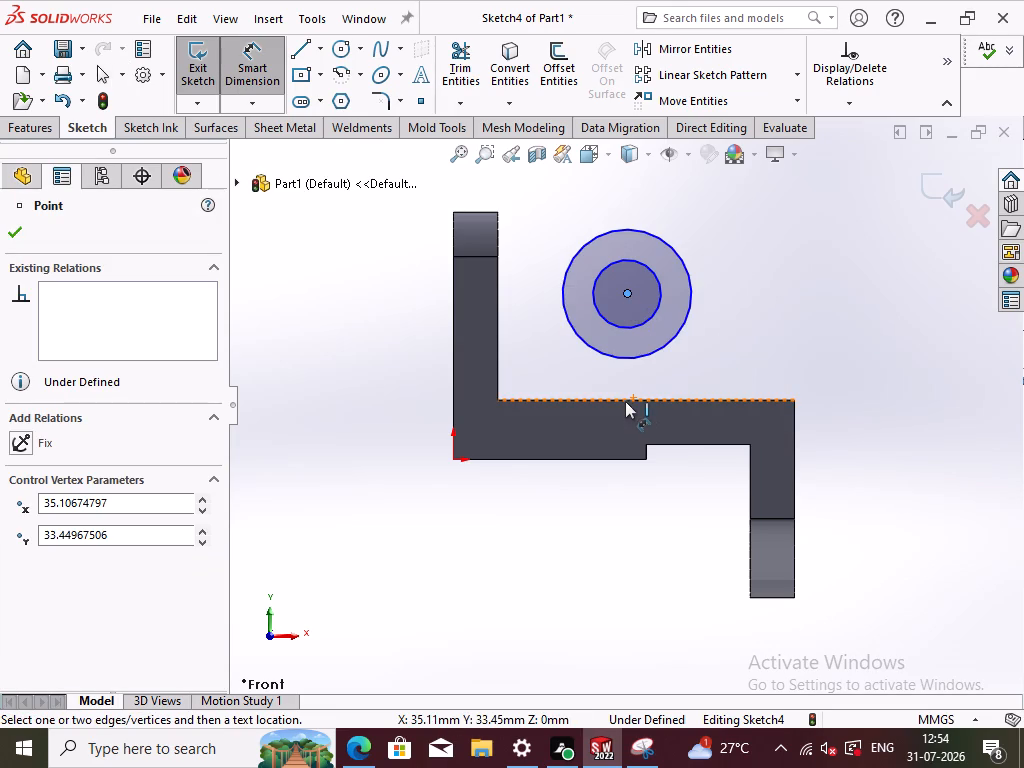
click(625, 400)
click(532, 342)
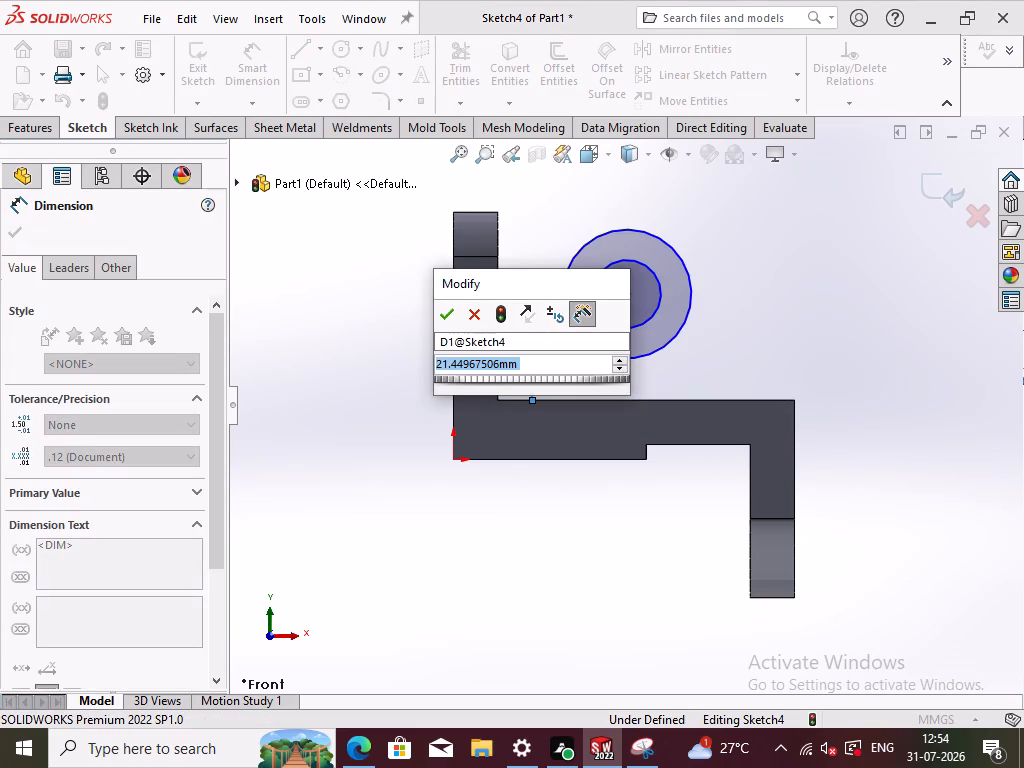
text(20)
key(Return)
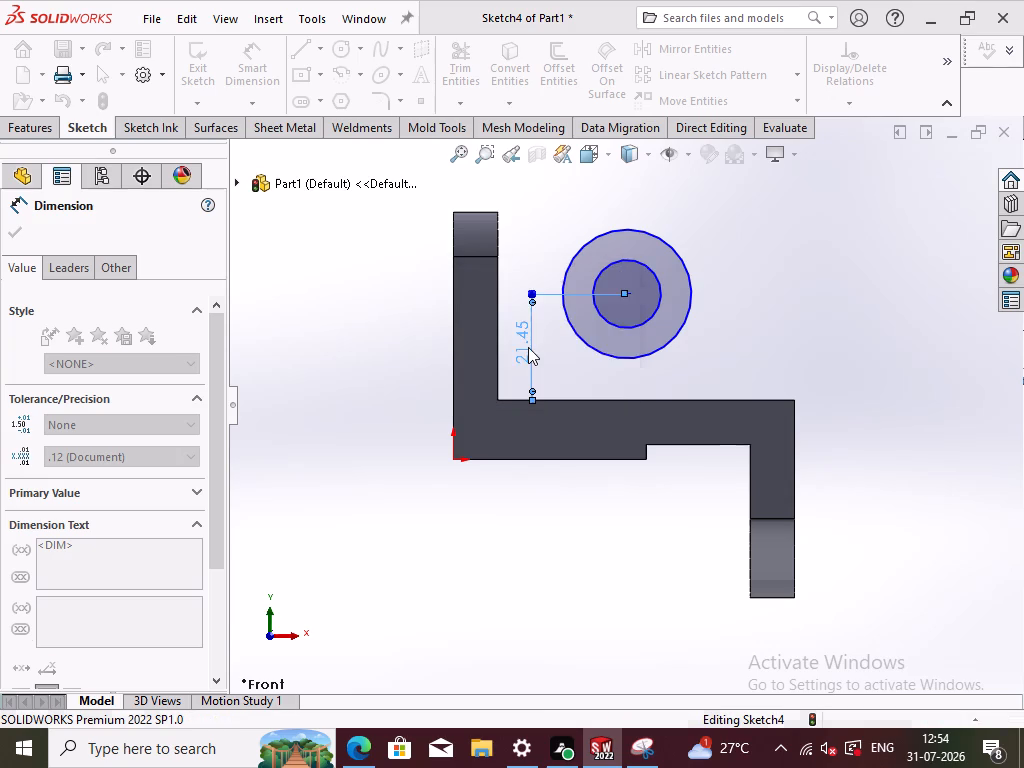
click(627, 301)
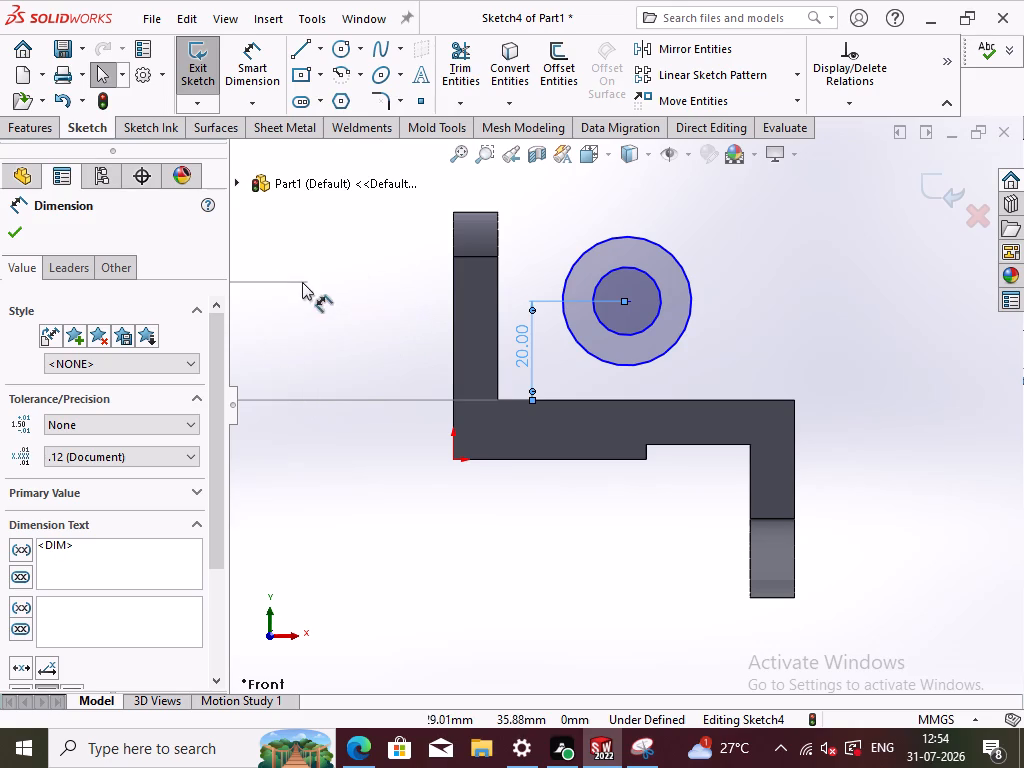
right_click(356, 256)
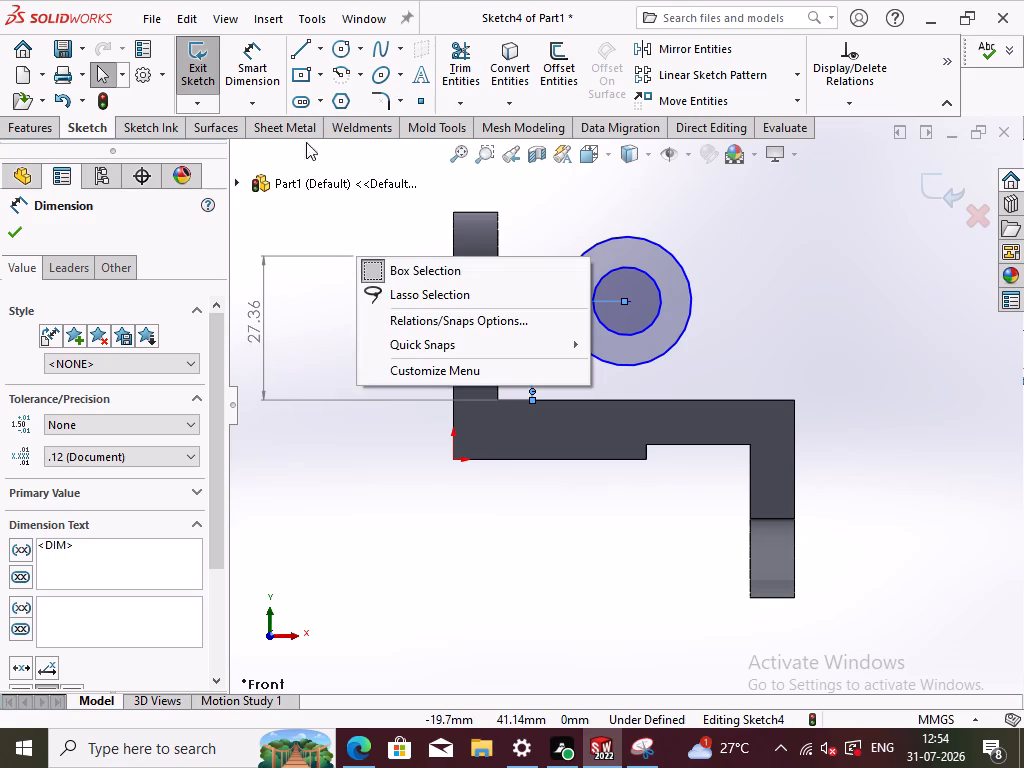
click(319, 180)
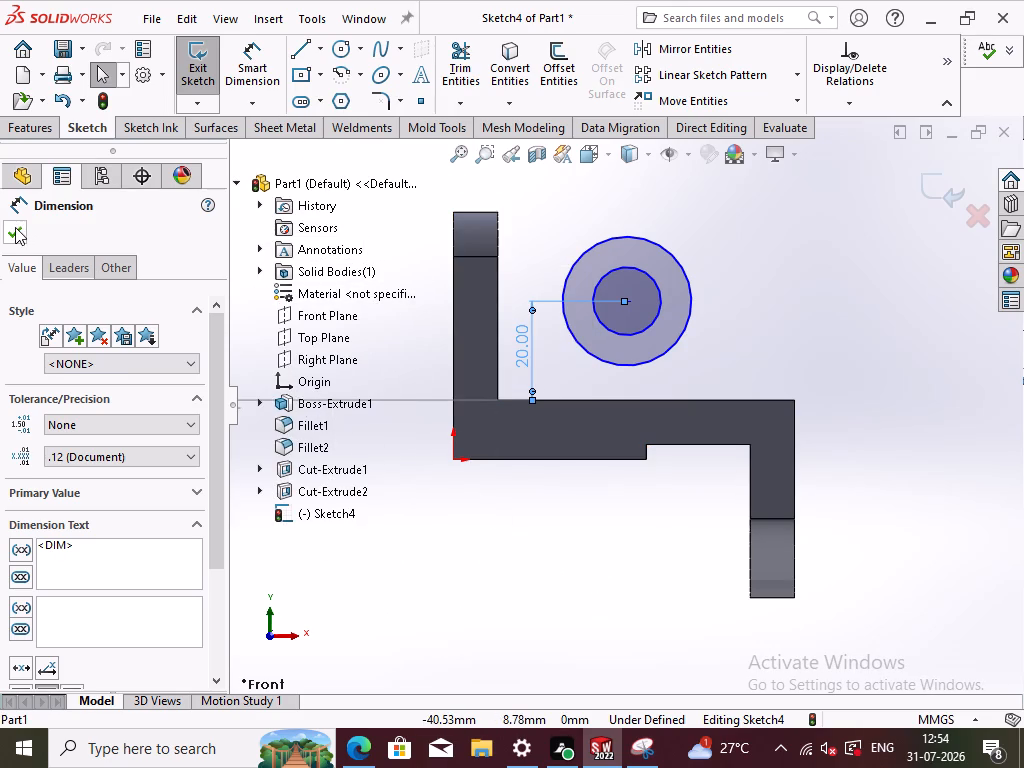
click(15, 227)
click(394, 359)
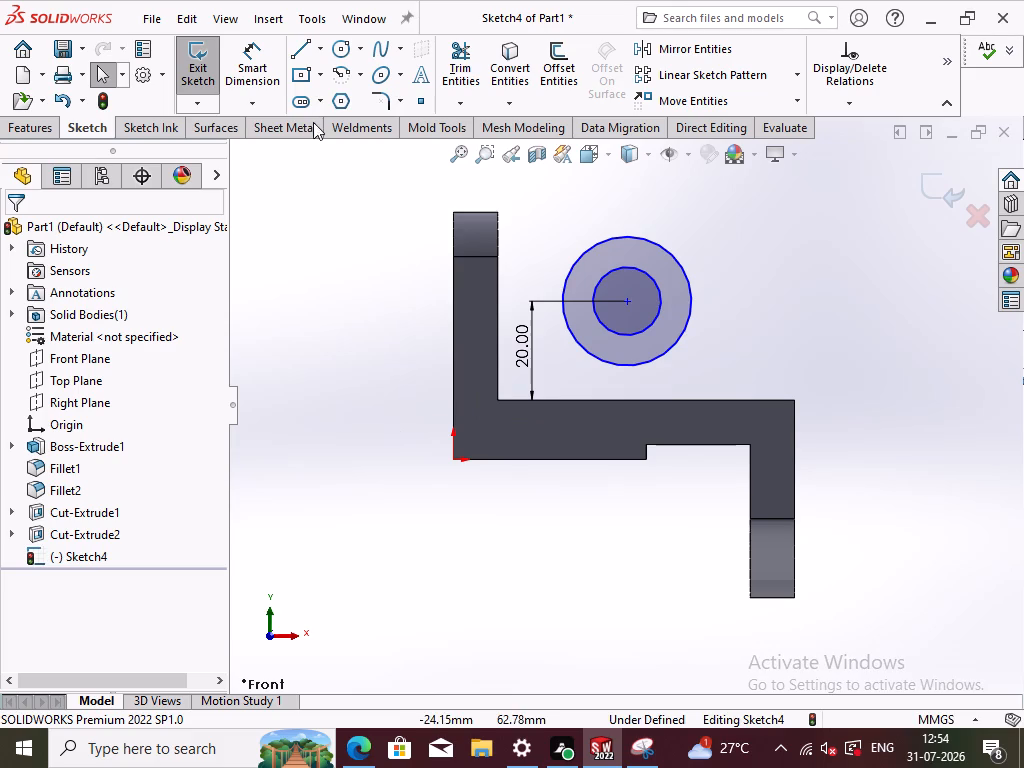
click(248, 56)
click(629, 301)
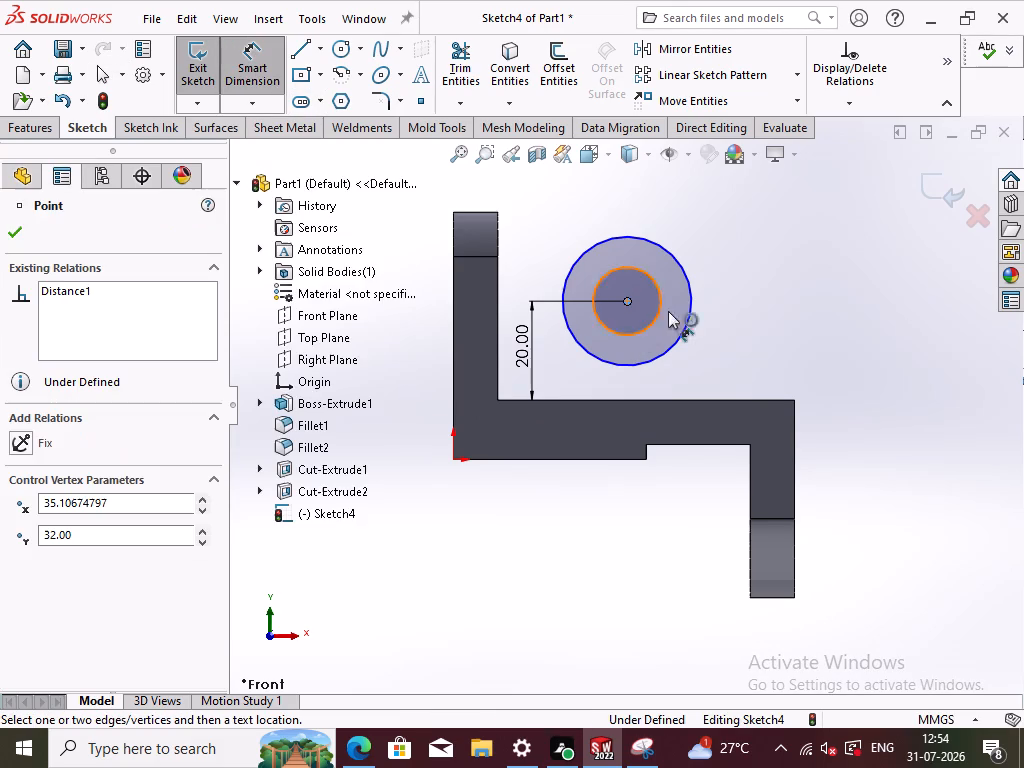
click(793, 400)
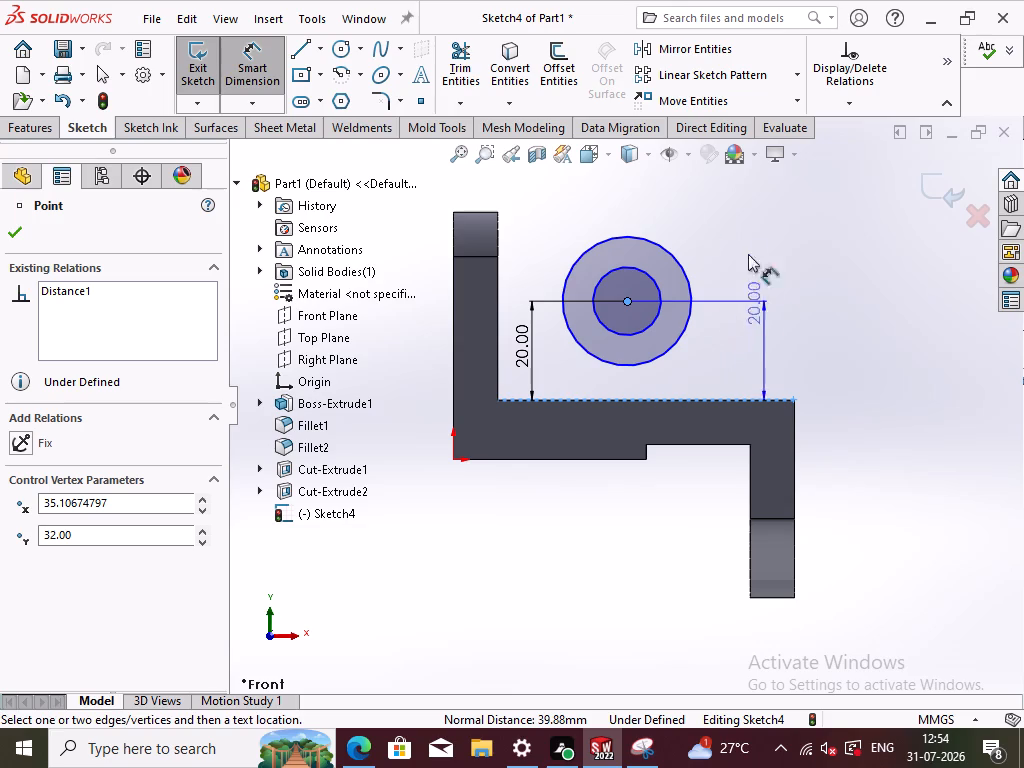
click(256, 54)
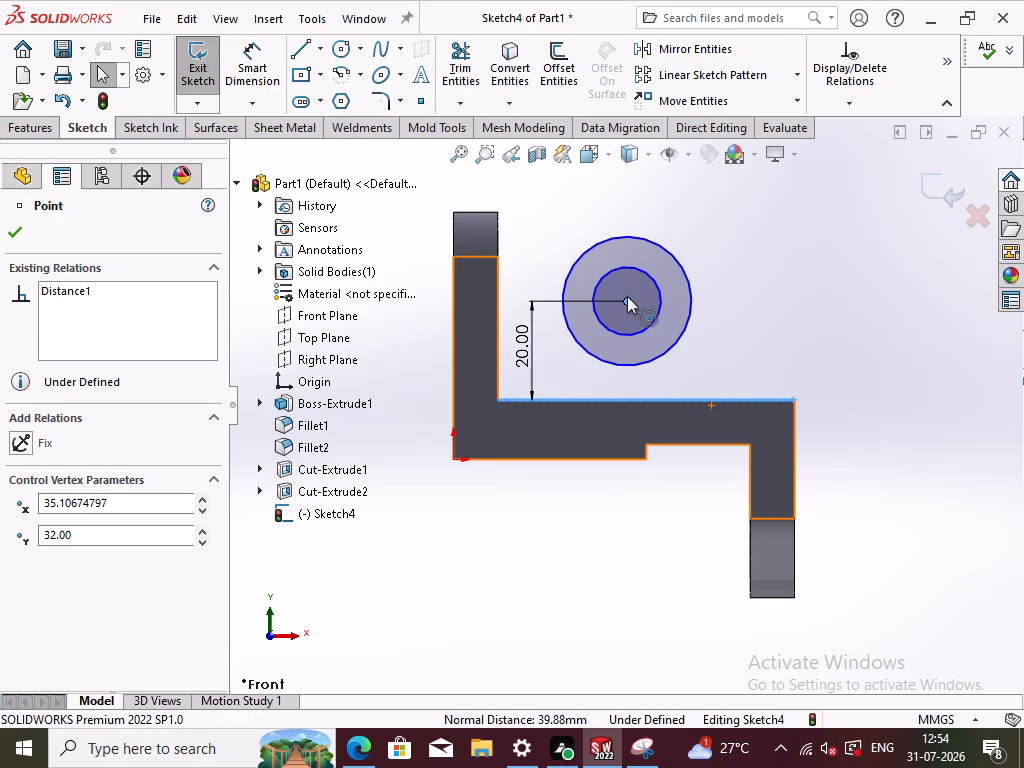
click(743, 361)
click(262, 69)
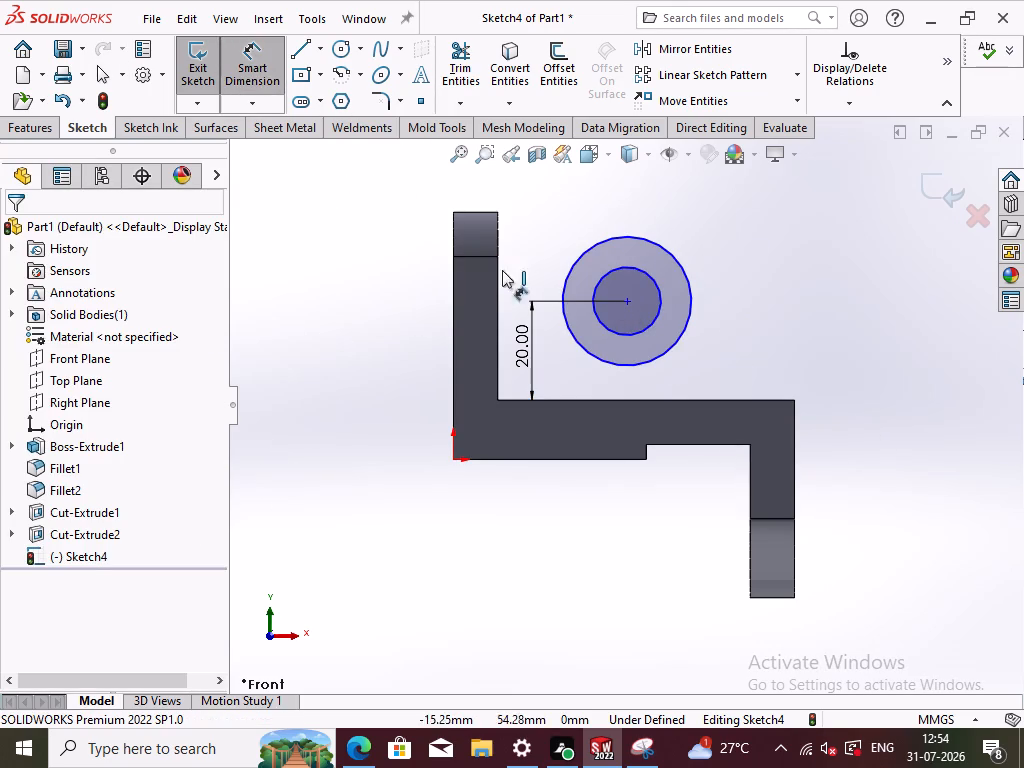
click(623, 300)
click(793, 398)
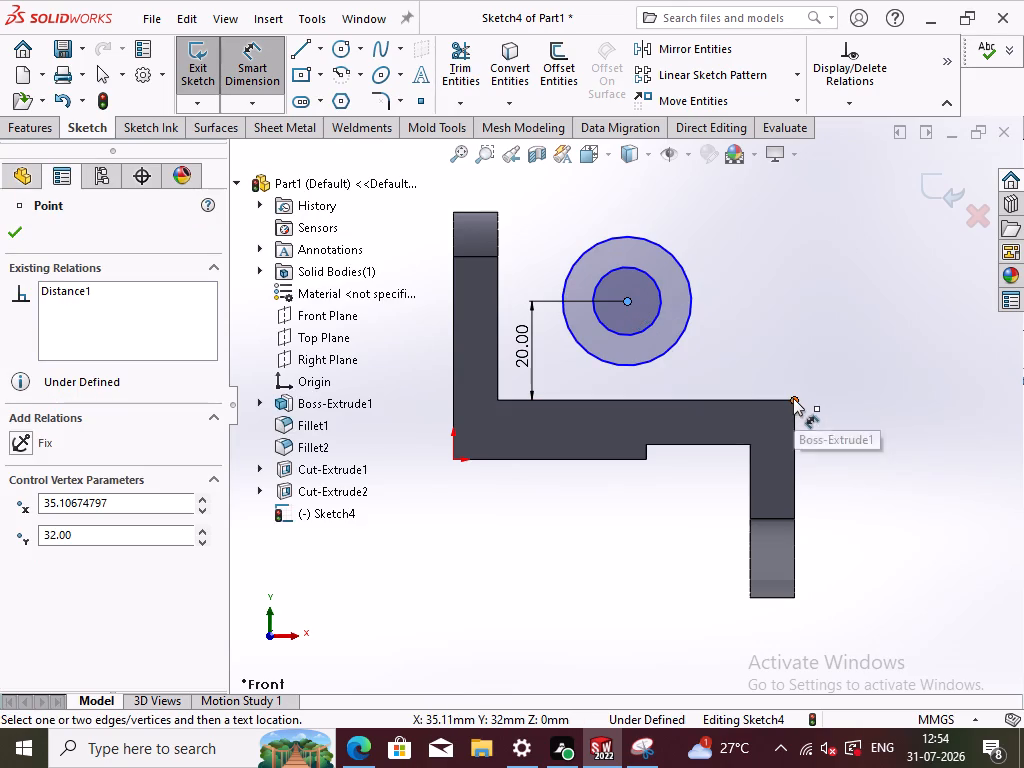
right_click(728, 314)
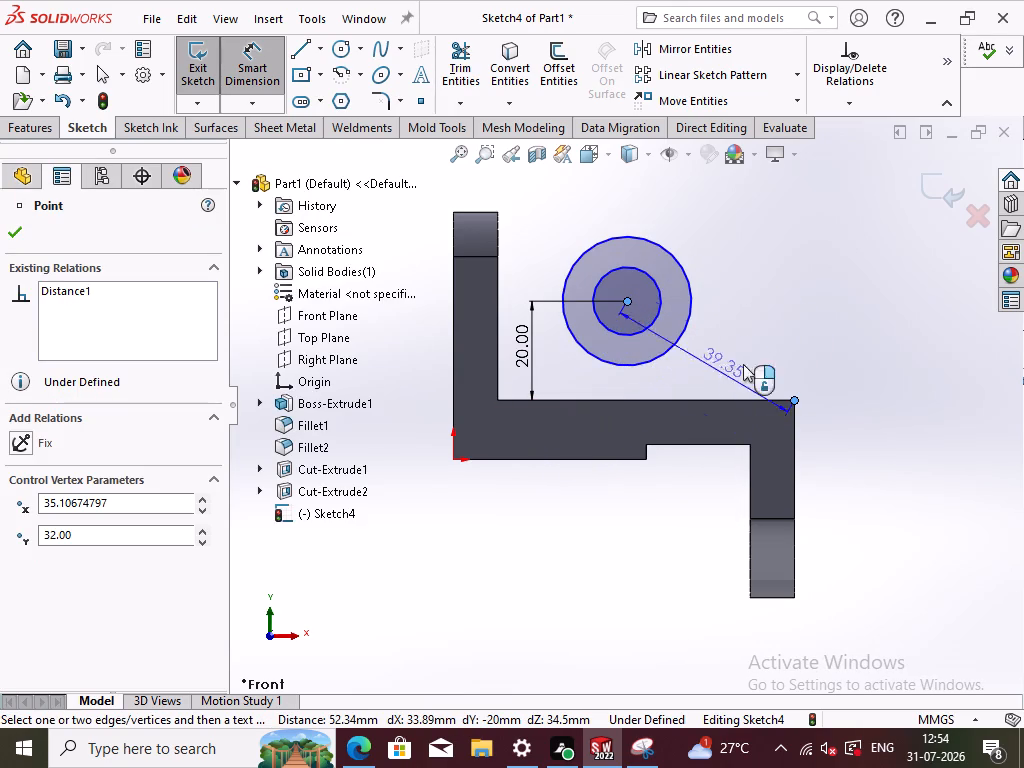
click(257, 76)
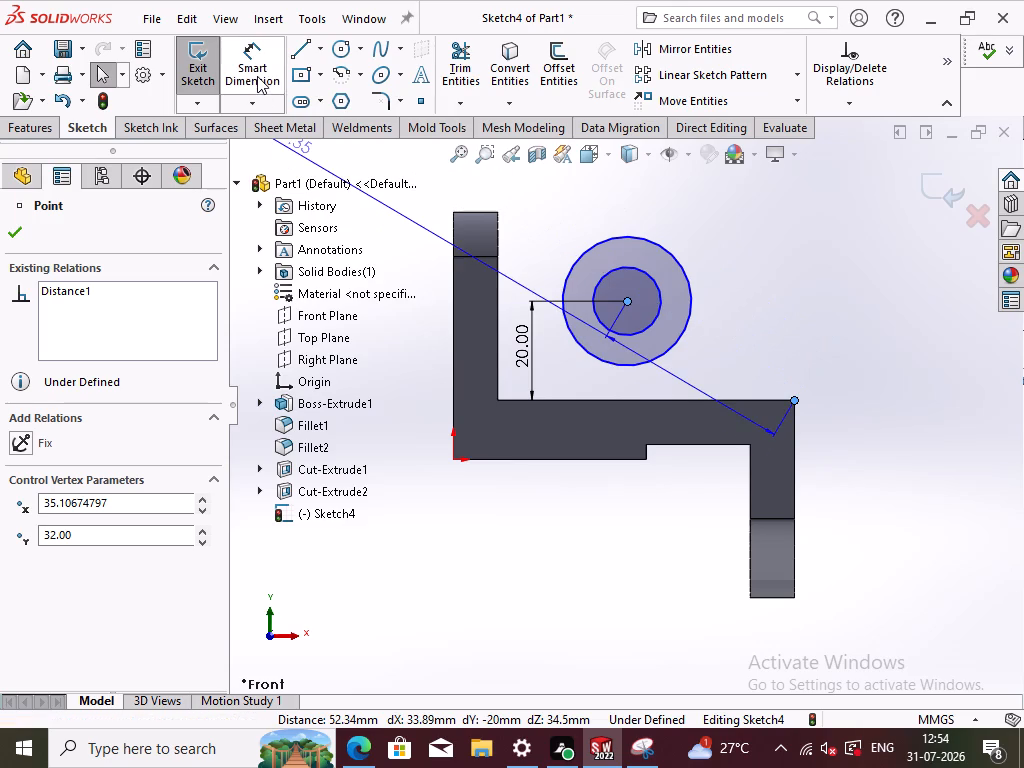
Dimension the circles' centre 32 mm horizontally from the outer vertical edge of the lower leg.
click(265, 75)
click(628, 303)
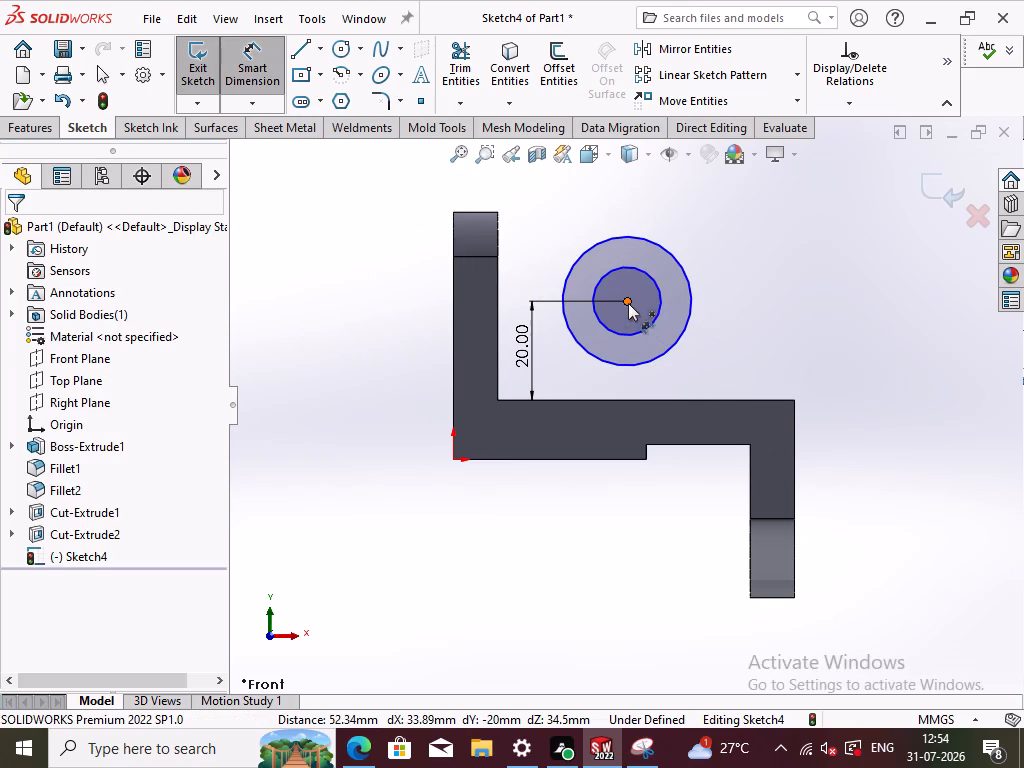
click(796, 437)
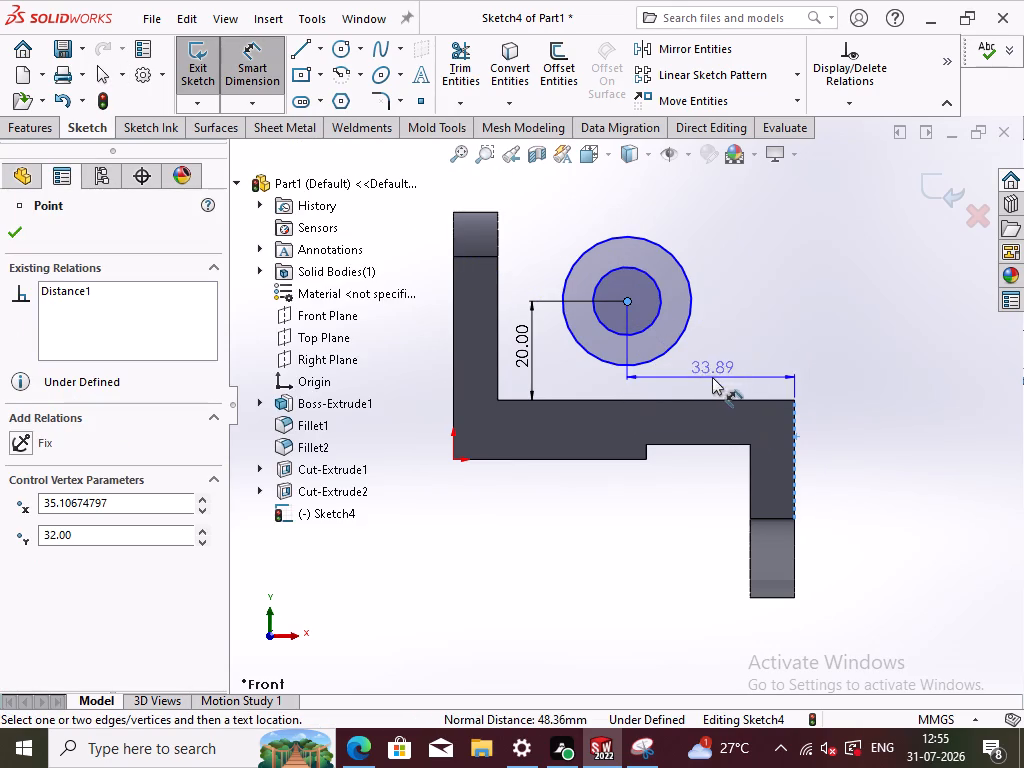
click(701, 393)
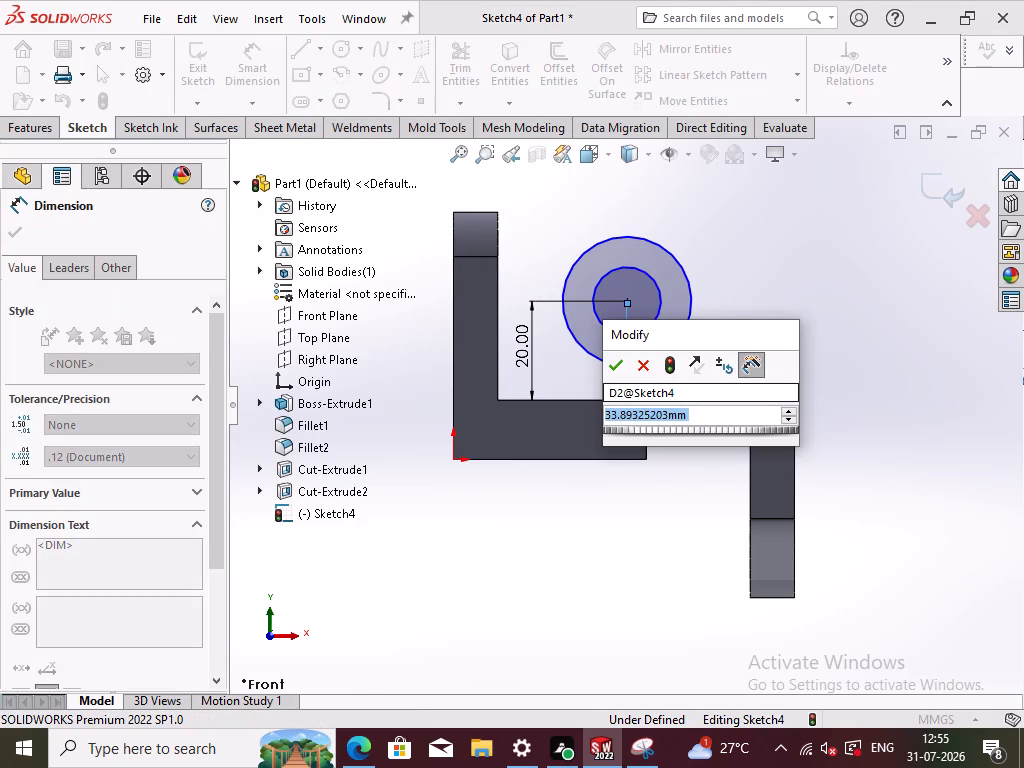
text(32)
key(Return)
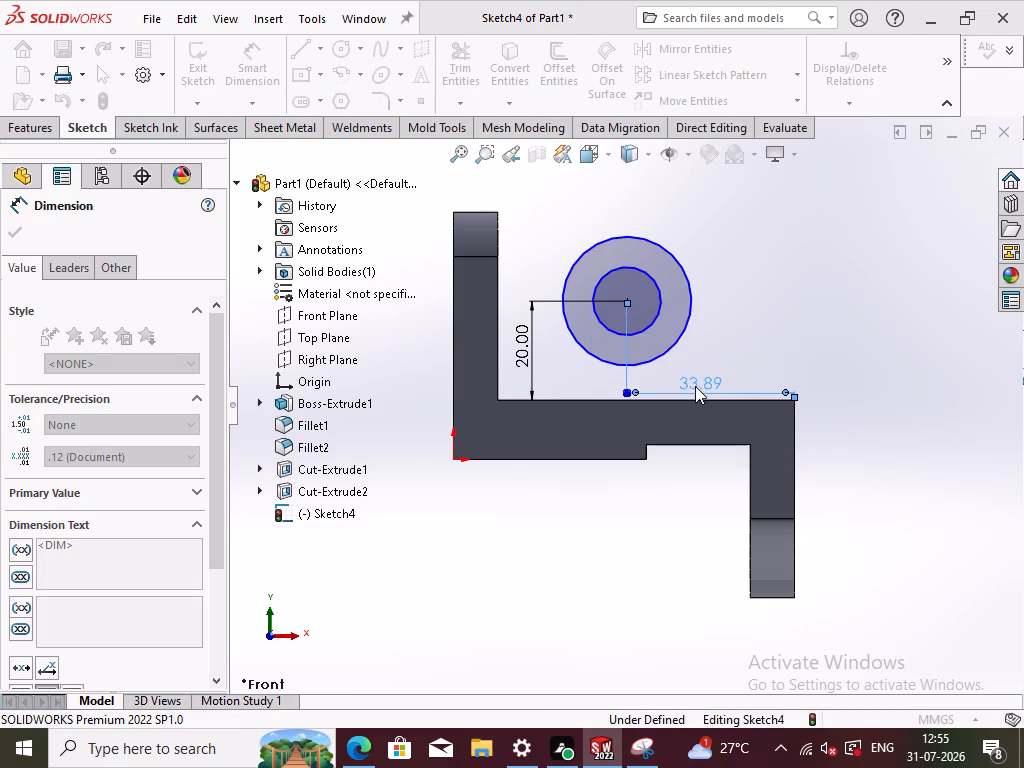
Set the outer circle's diameter to 24 mm and the inner circle's to 16 mm, and exit the sketch.
click(704, 301)
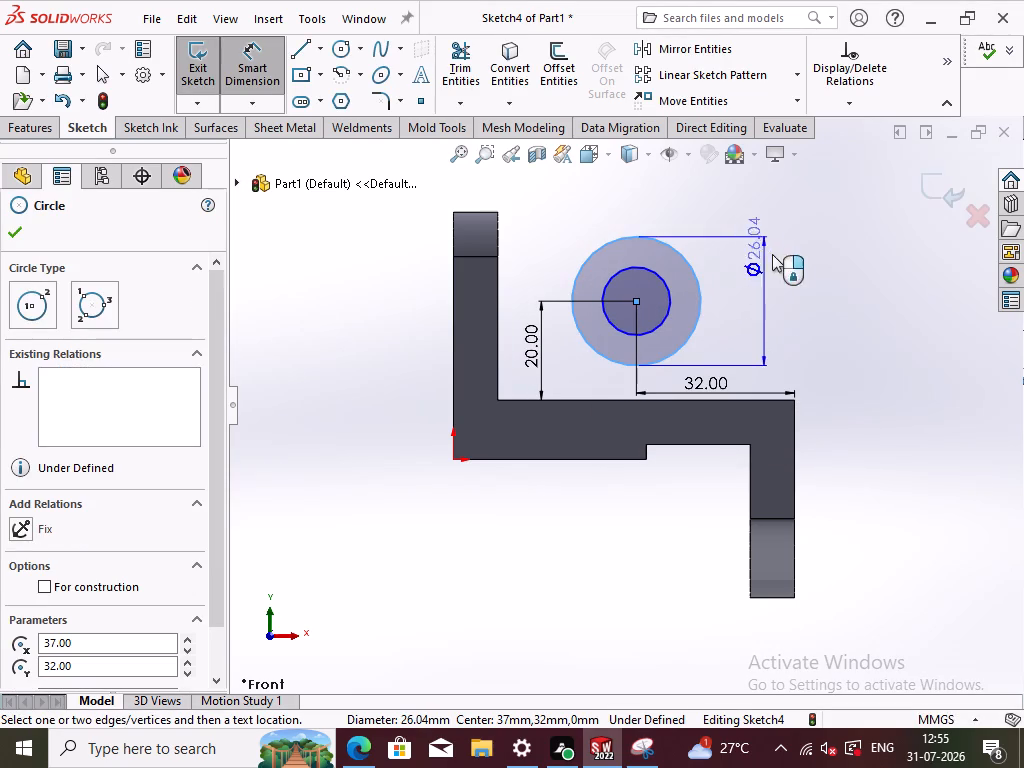
click(758, 308)
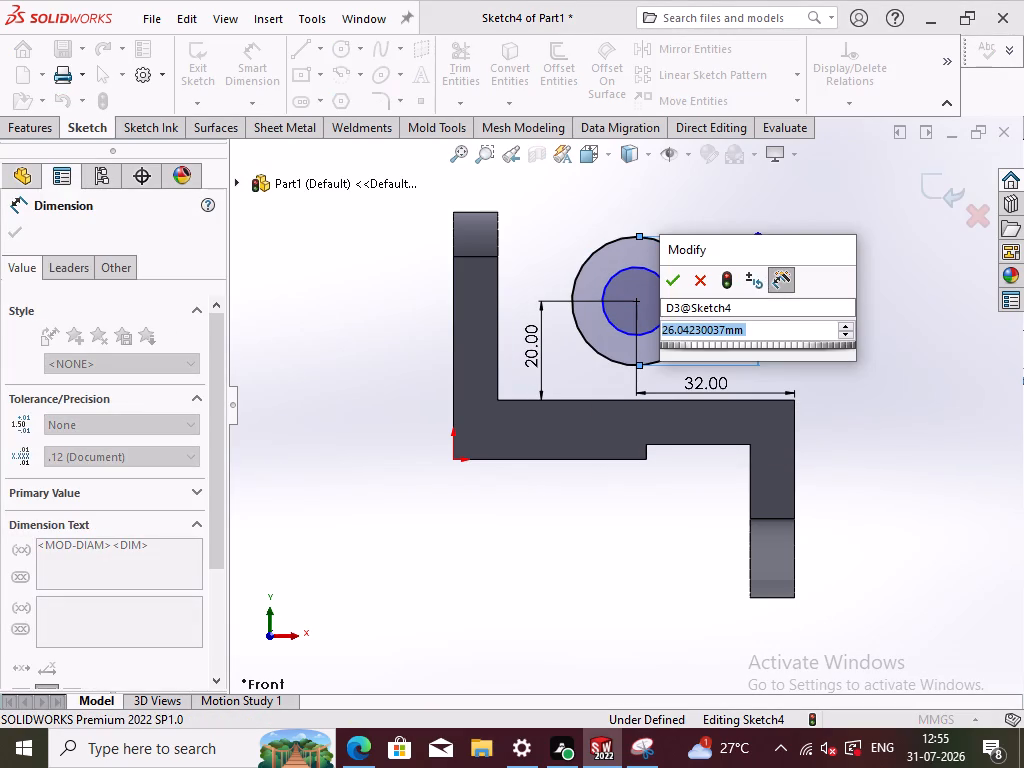
text(24)
key(Return)
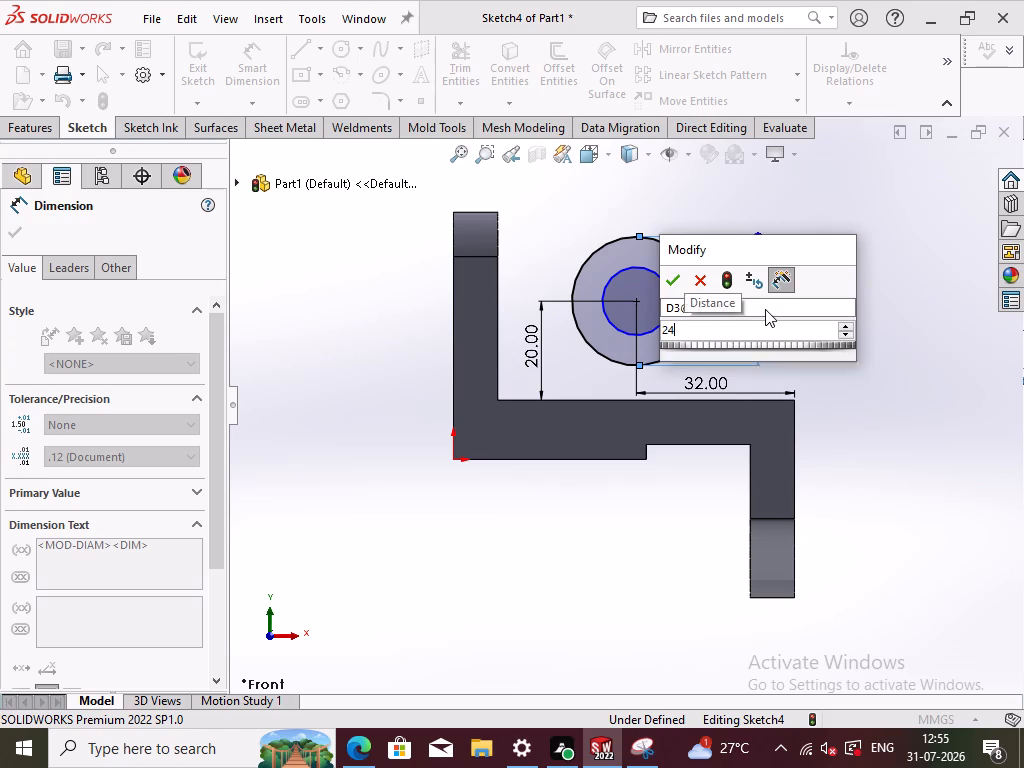
click(663, 310)
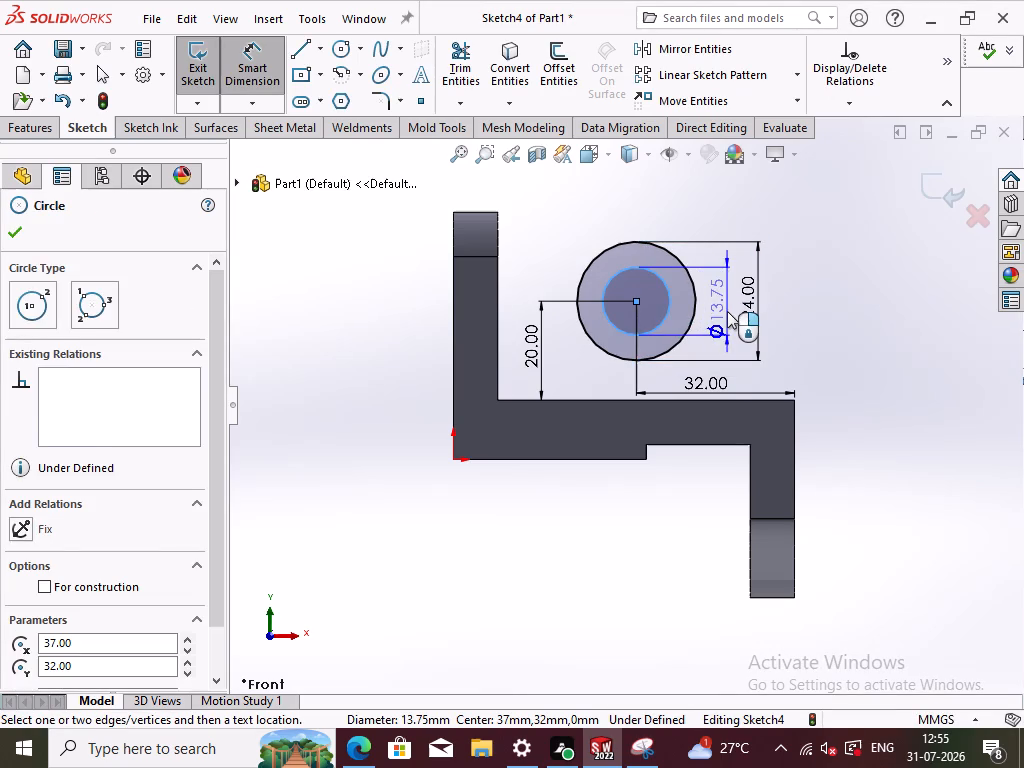
click(727, 311)
text(16)
key(Return)
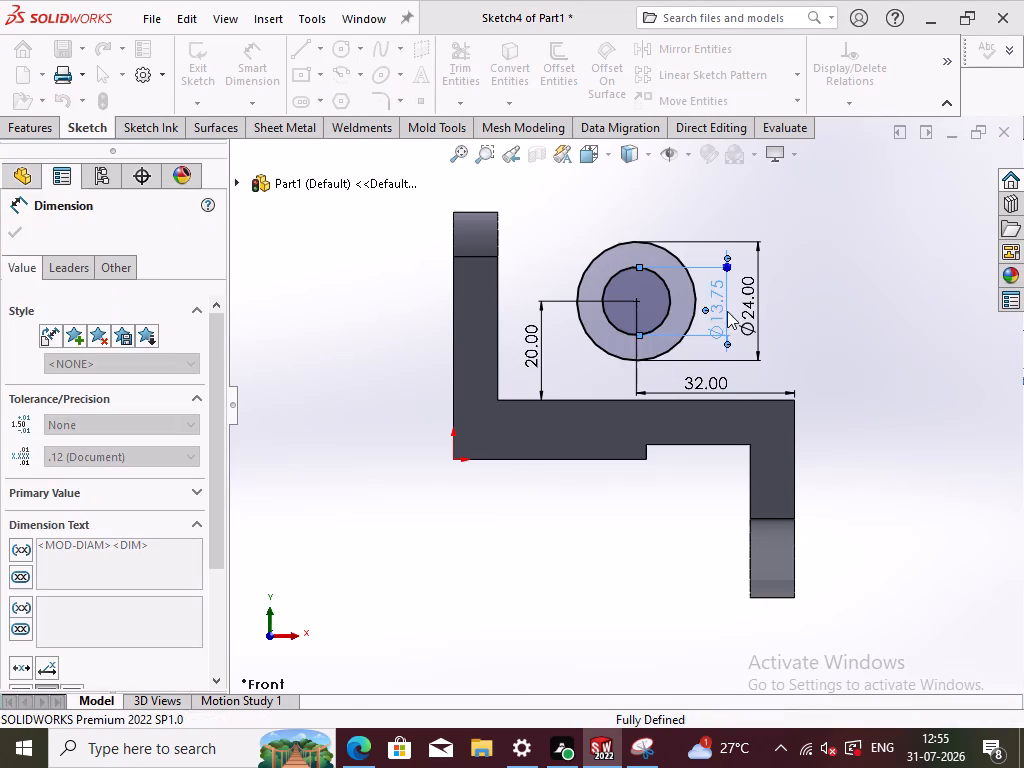
click(857, 320)
click(939, 196)
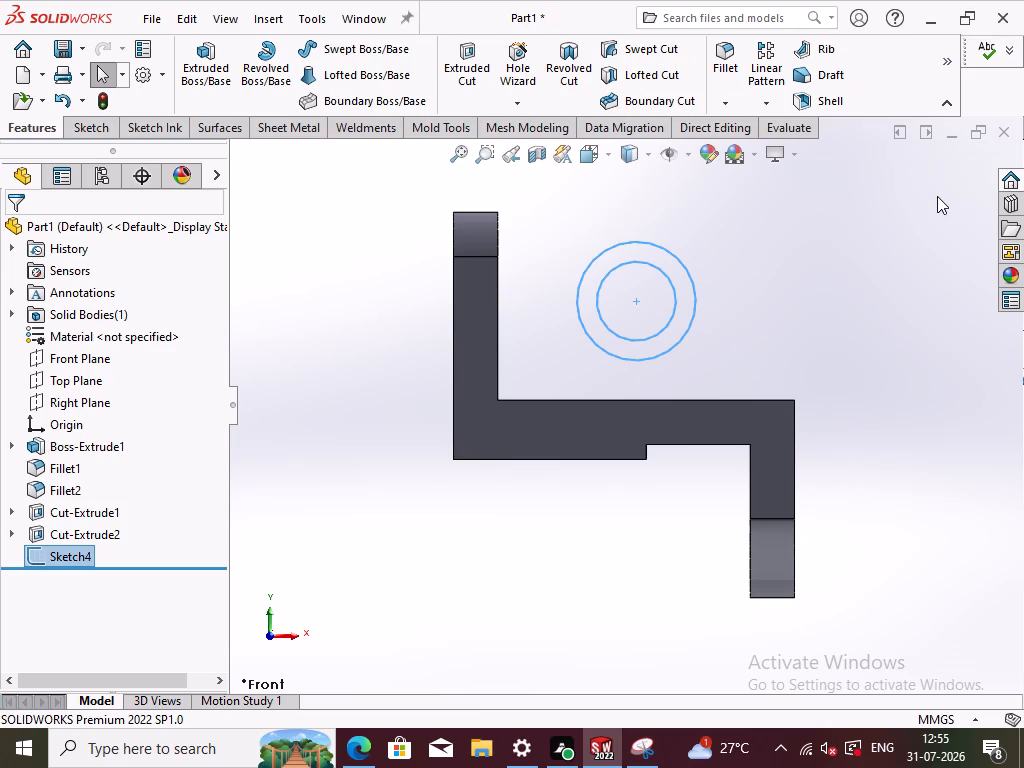
click(873, 257)
key(ctrl+7)
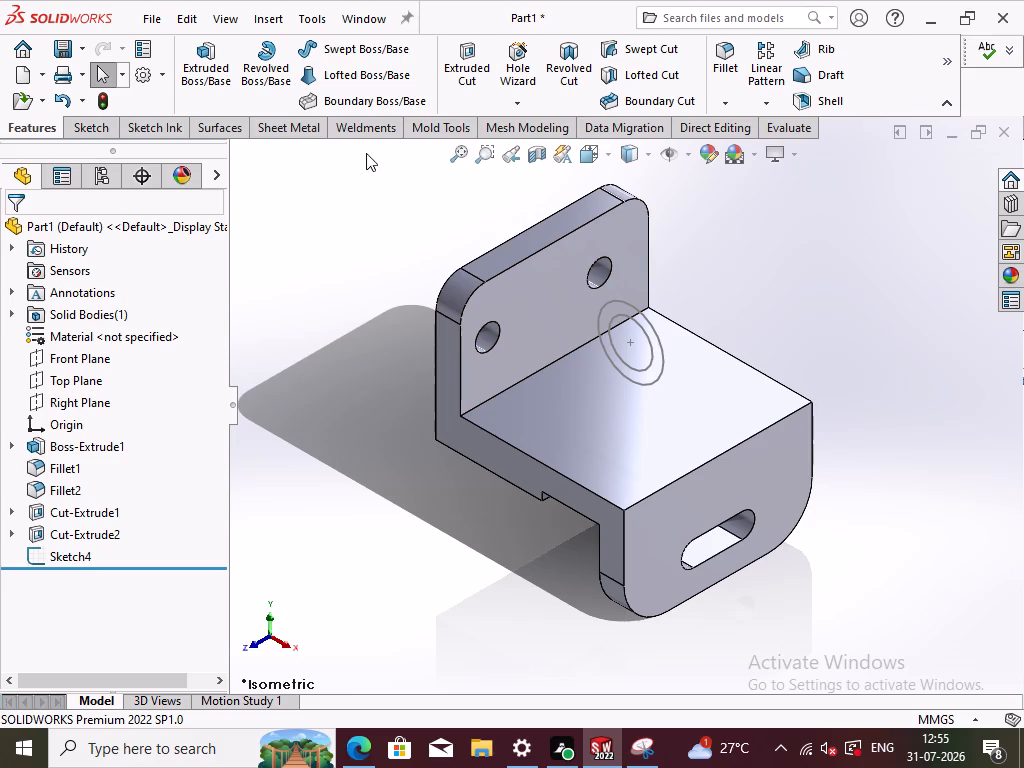
Extrude the ring between the two concentric circles 18 mm with a Mid Plane end condition, keeping Merge result on.
click(207, 71)
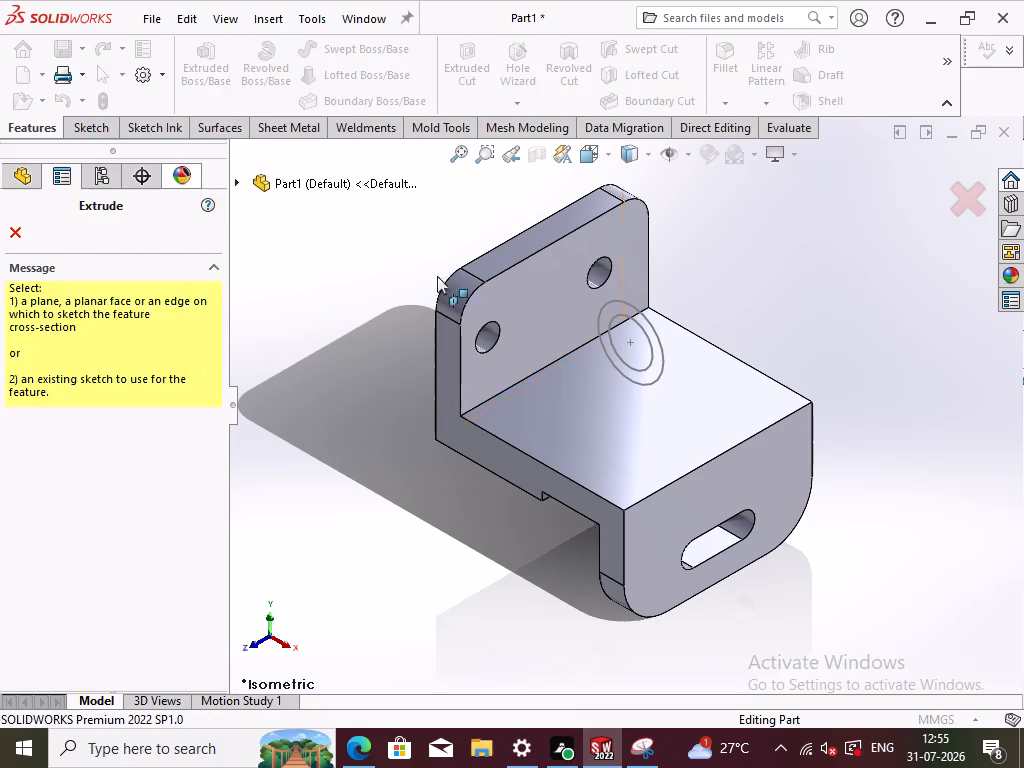
click(627, 301)
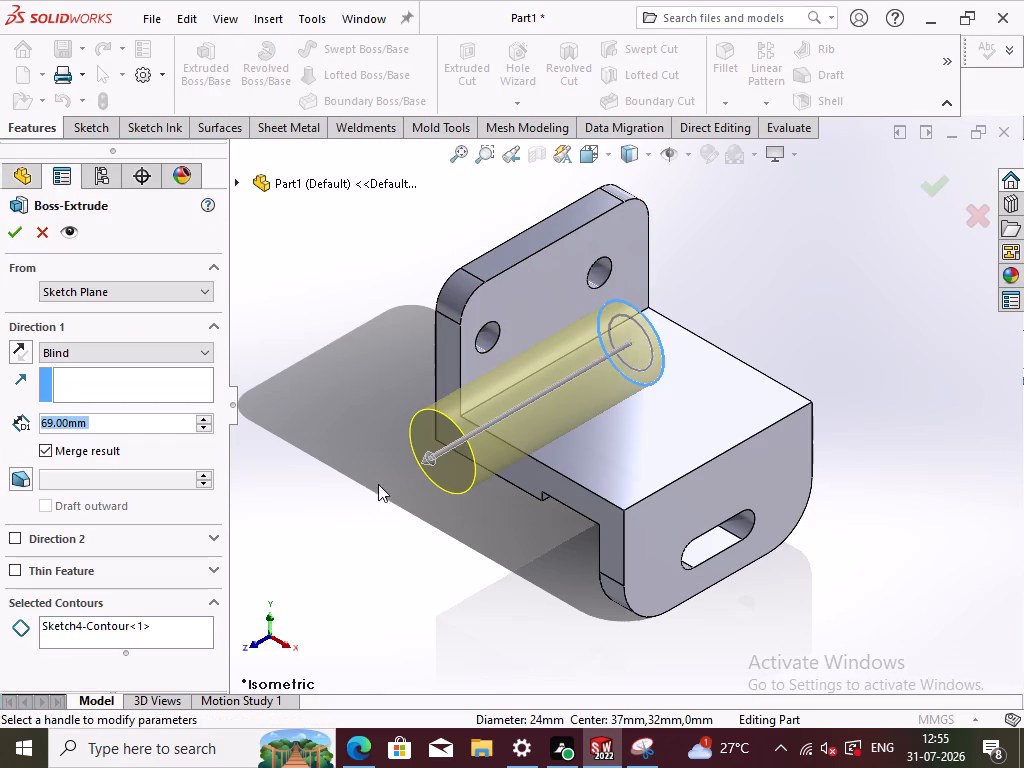
click(143, 633)
right_click(154, 628)
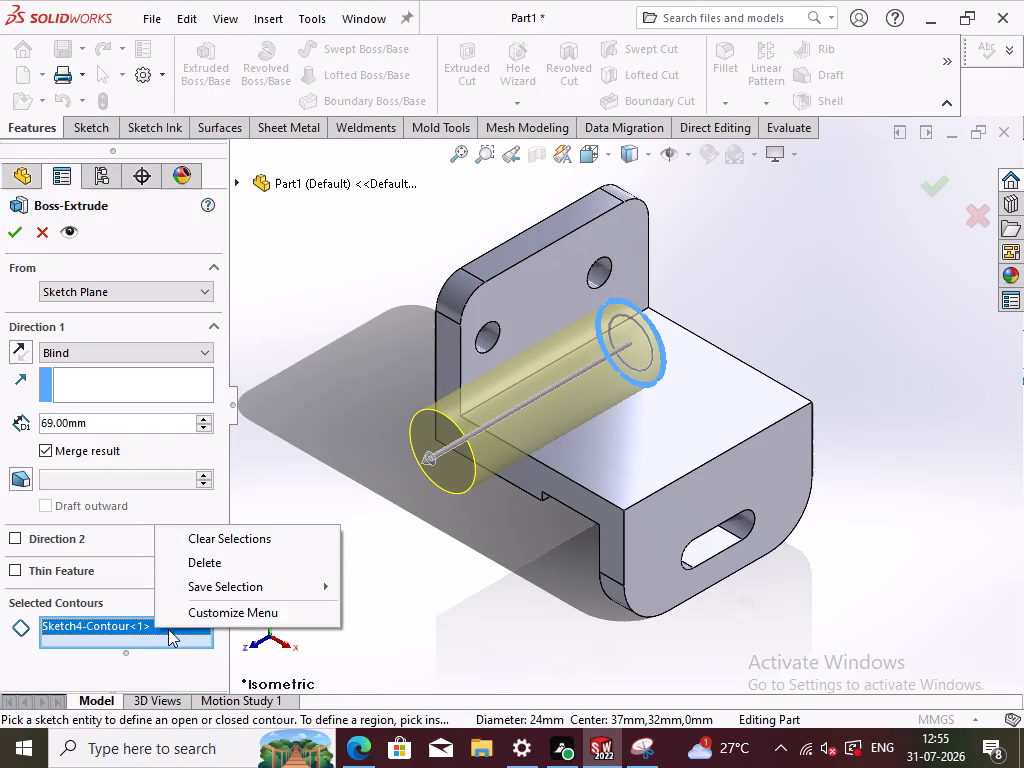
click(269, 538)
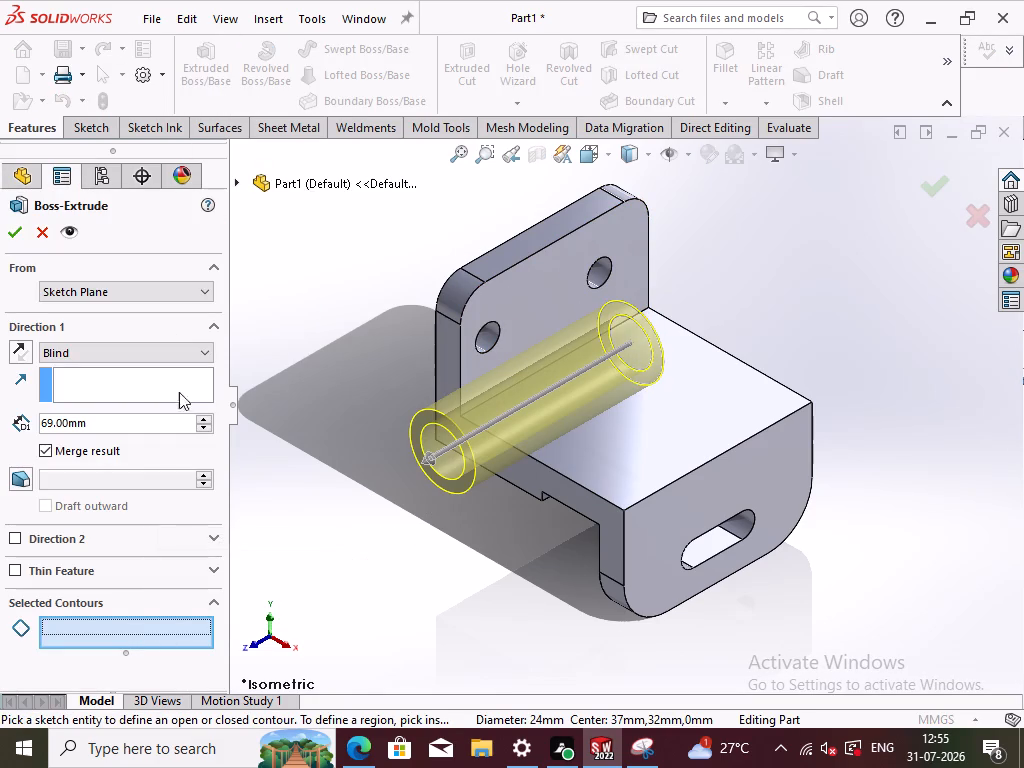
click(201, 352)
click(130, 450)
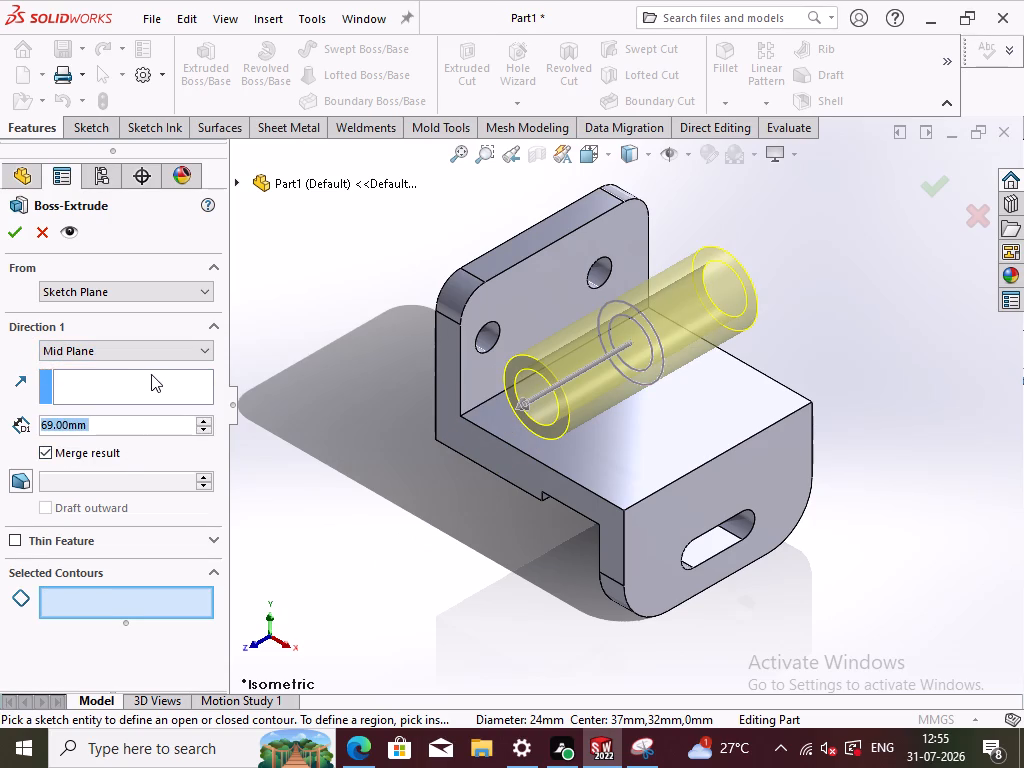
double_click(117, 421)
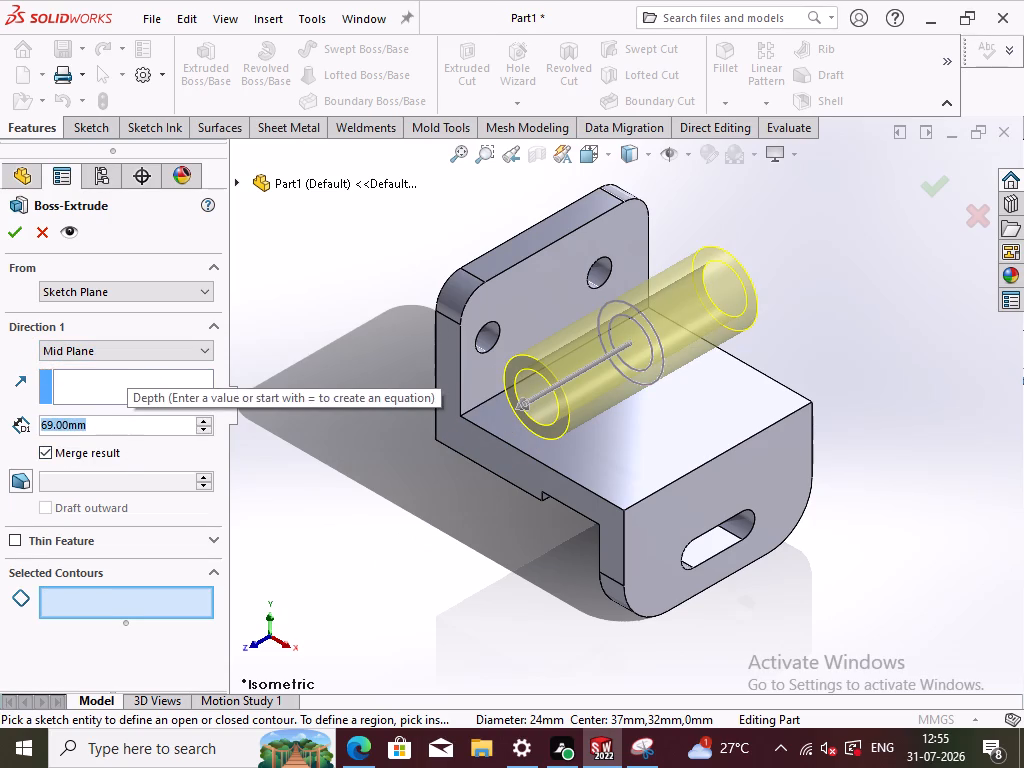
text(18)
click(305, 443)
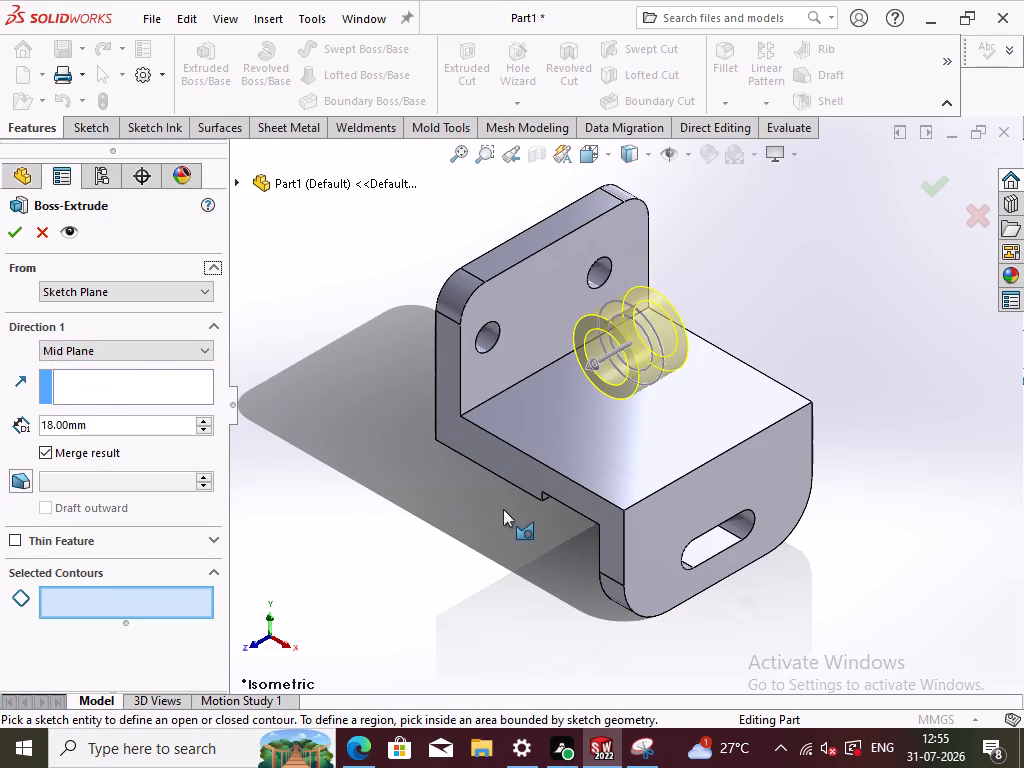
middle_drag(507, 514, 485, 541)
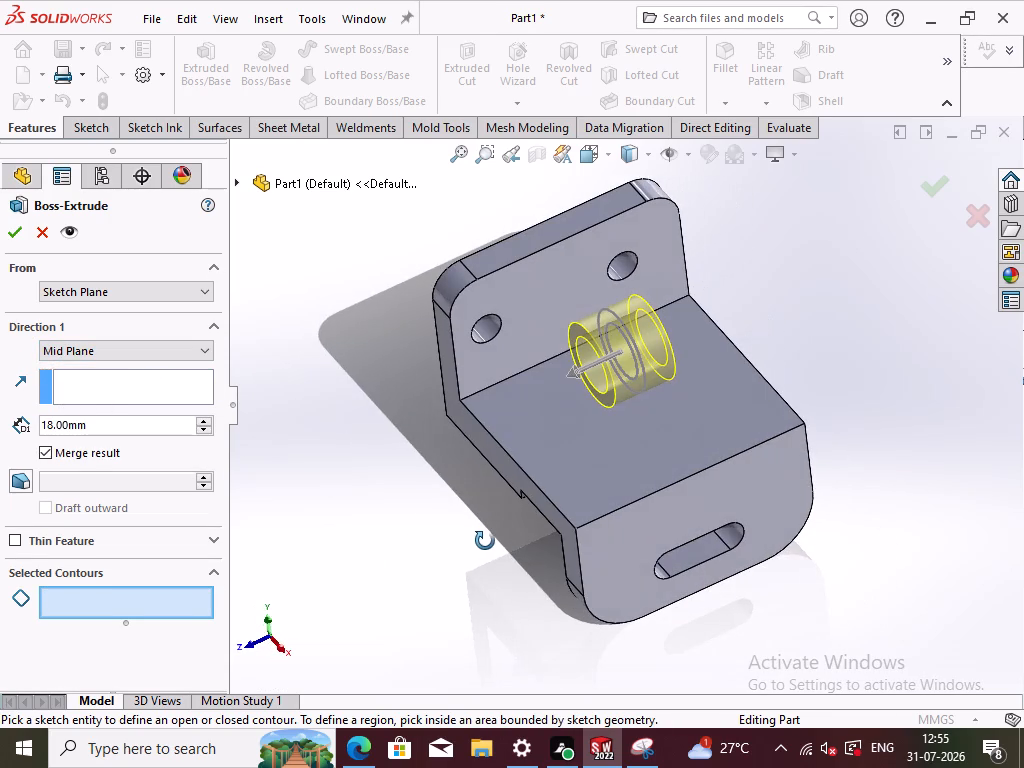
middle_drag(485, 541, 491, 536)
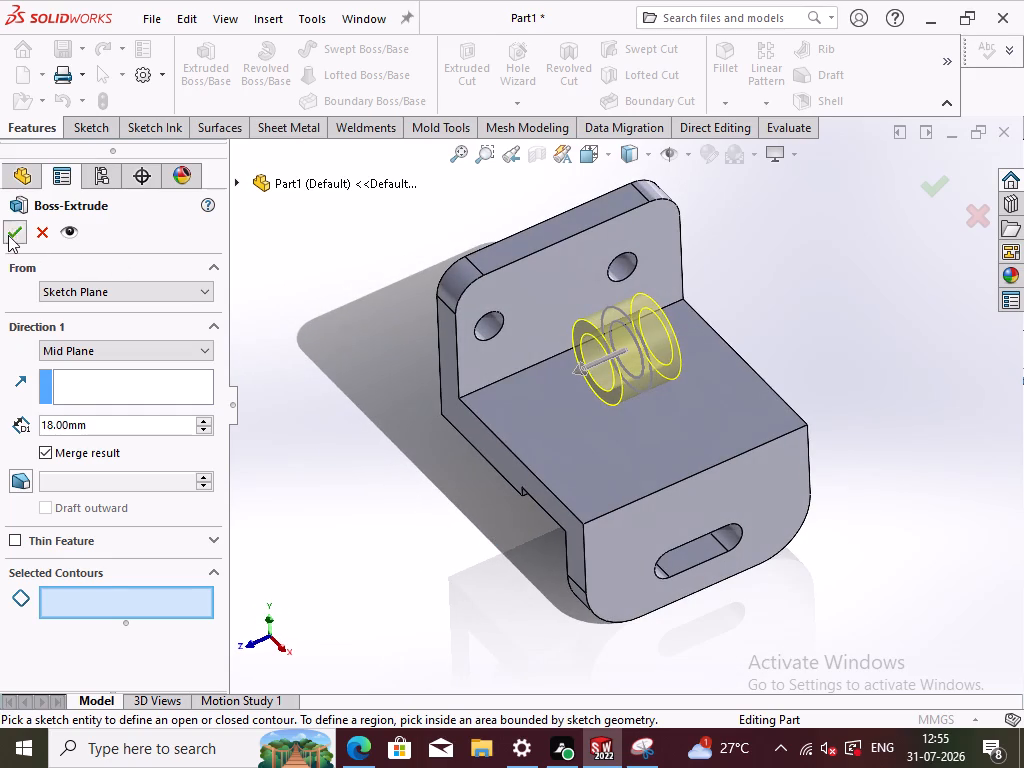
click(8, 235)
On a new Front Plane sketch, draw a line about 39 mm long from the ledge's outer top corner to the ring's upper outer edge.
click(396, 493)
middle_drag(414, 498, 438, 535)
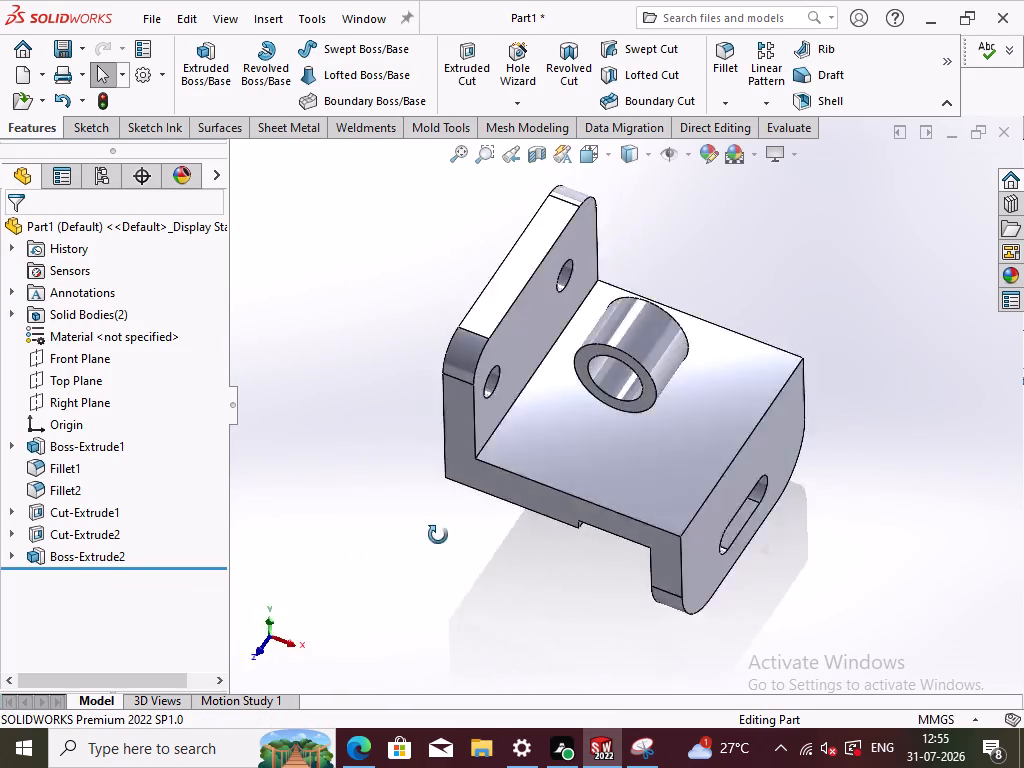
middle_drag(438, 535, 475, 496)
scroll(475, 496, up, 1)
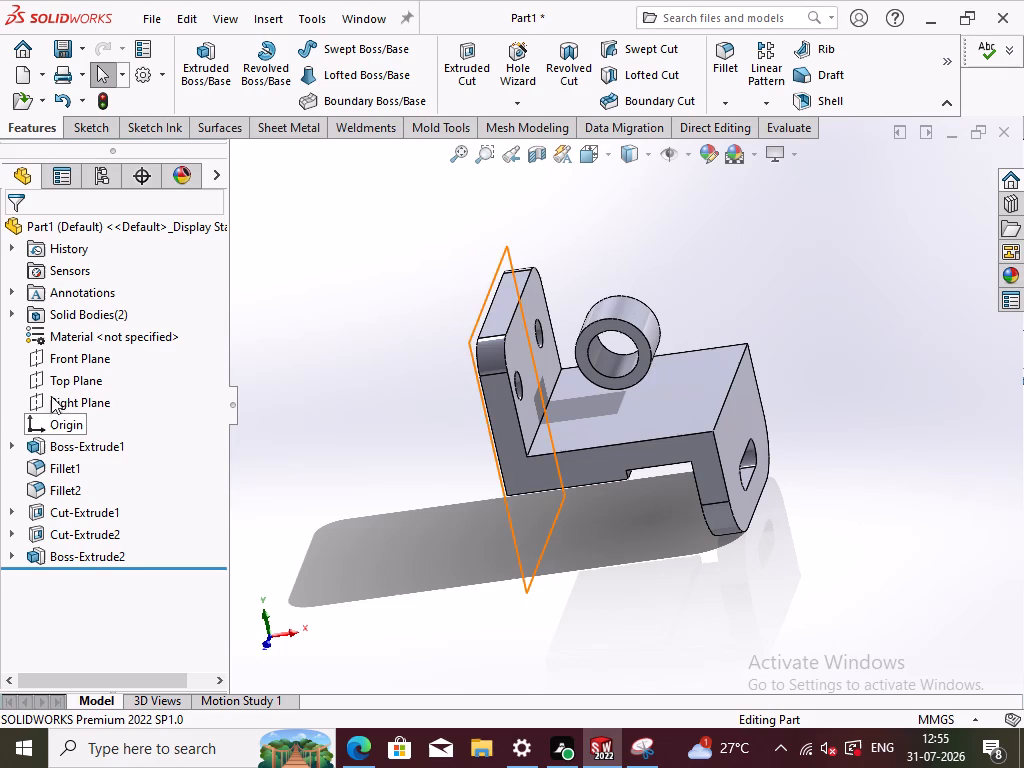
click(70, 363)
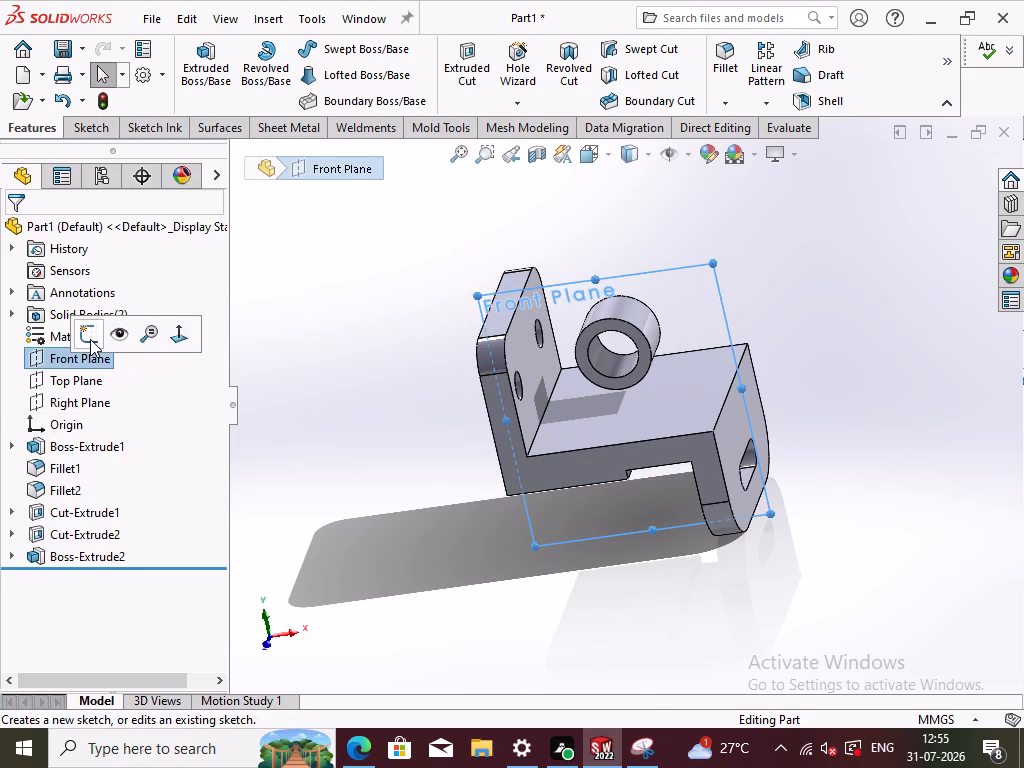
click(90, 339)
scroll(657, 584, up, 2)
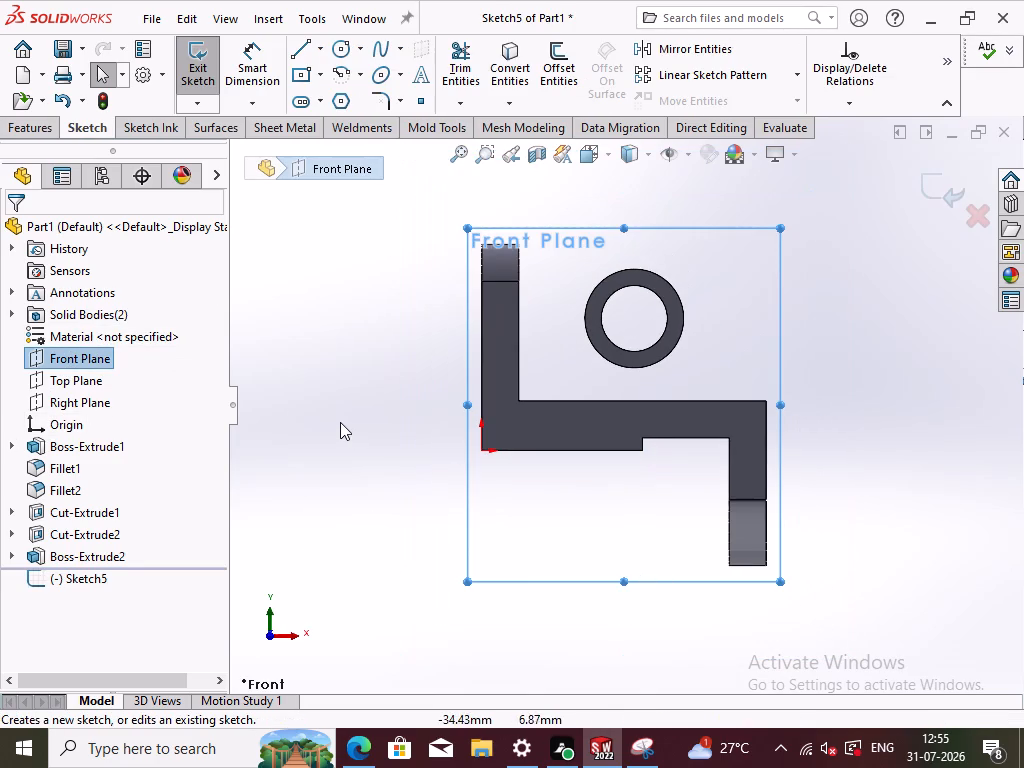
click(340, 422)
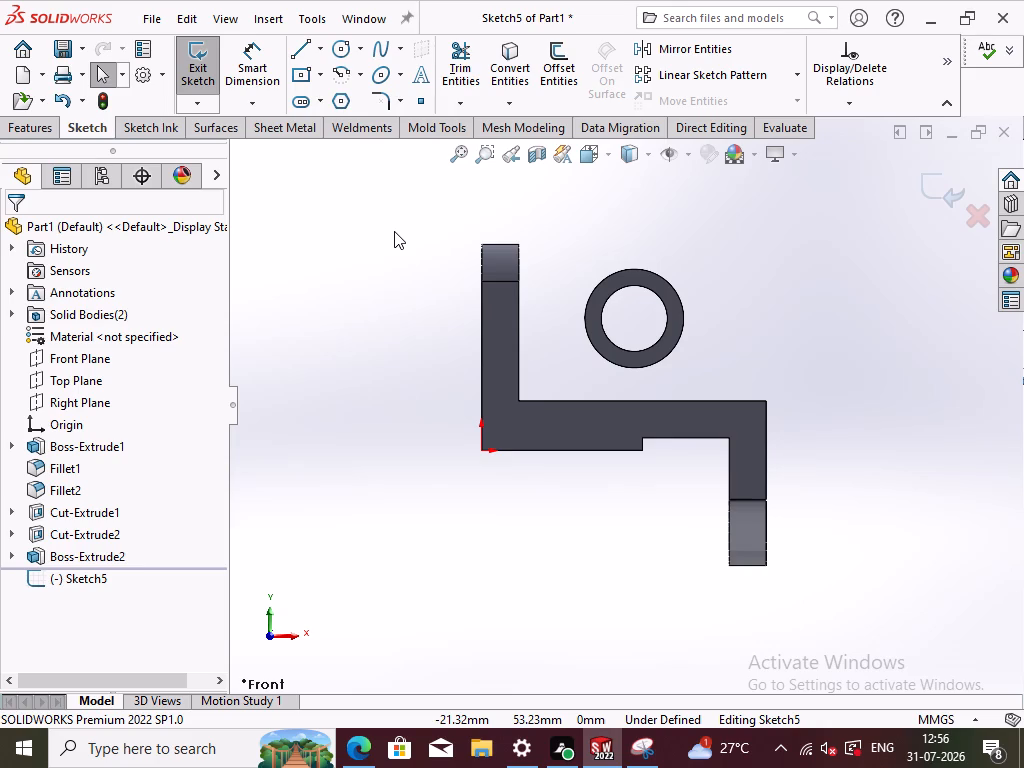
click(303, 49)
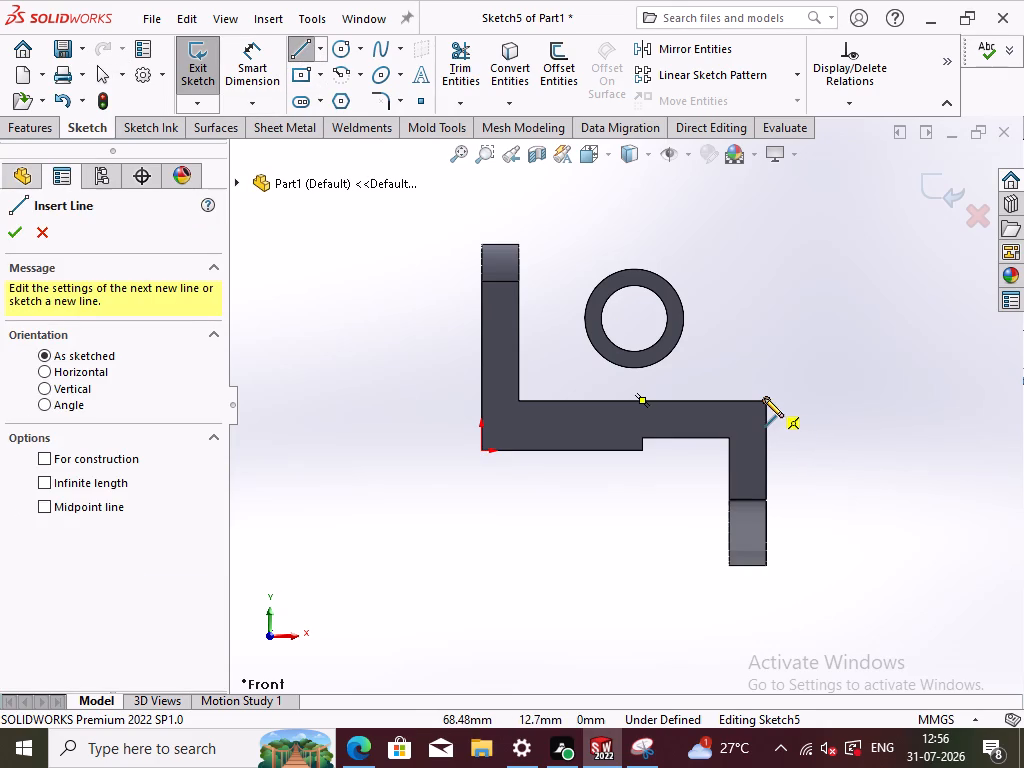
double_click(764, 398)
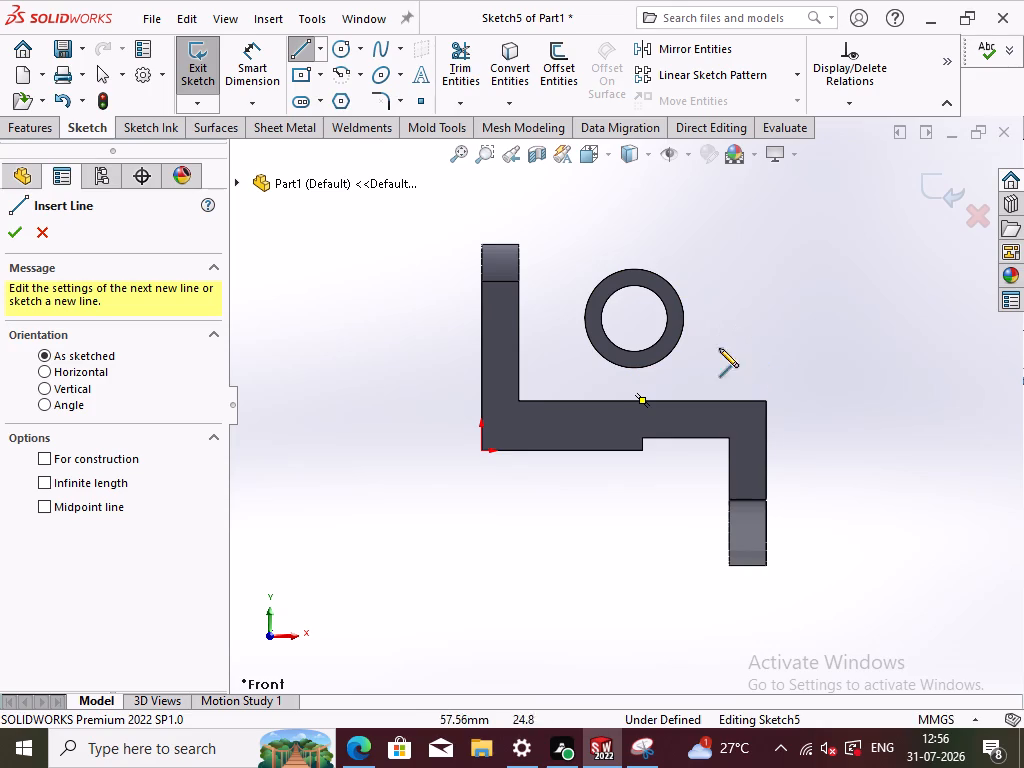
click(766, 400)
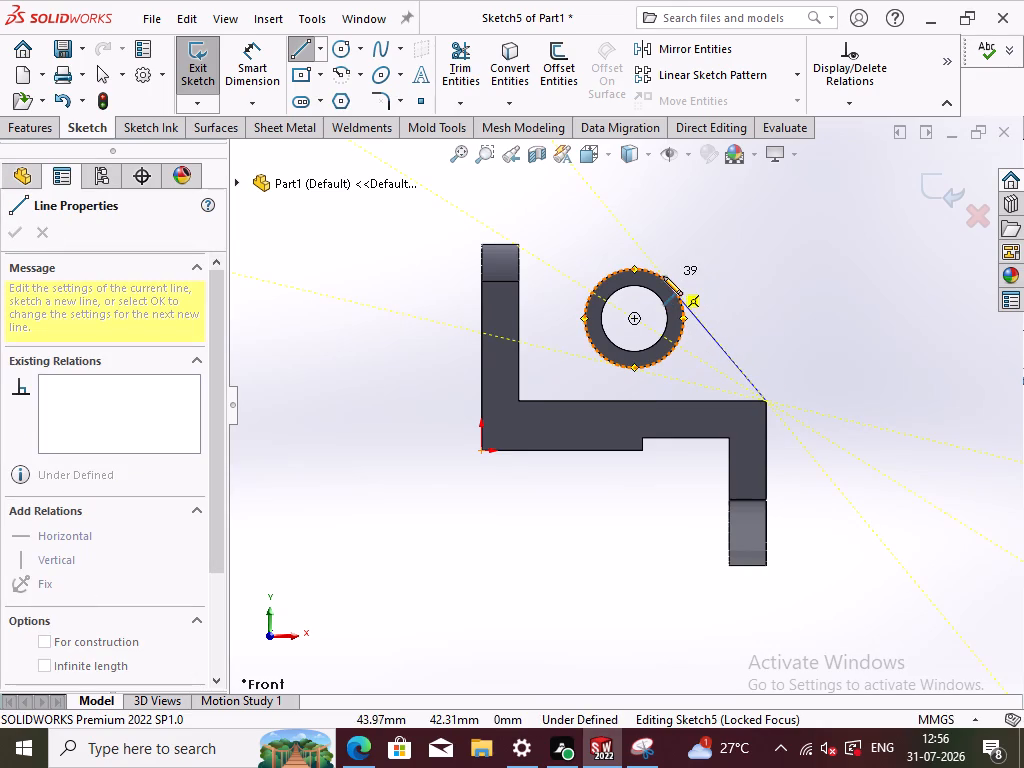
click(662, 276)
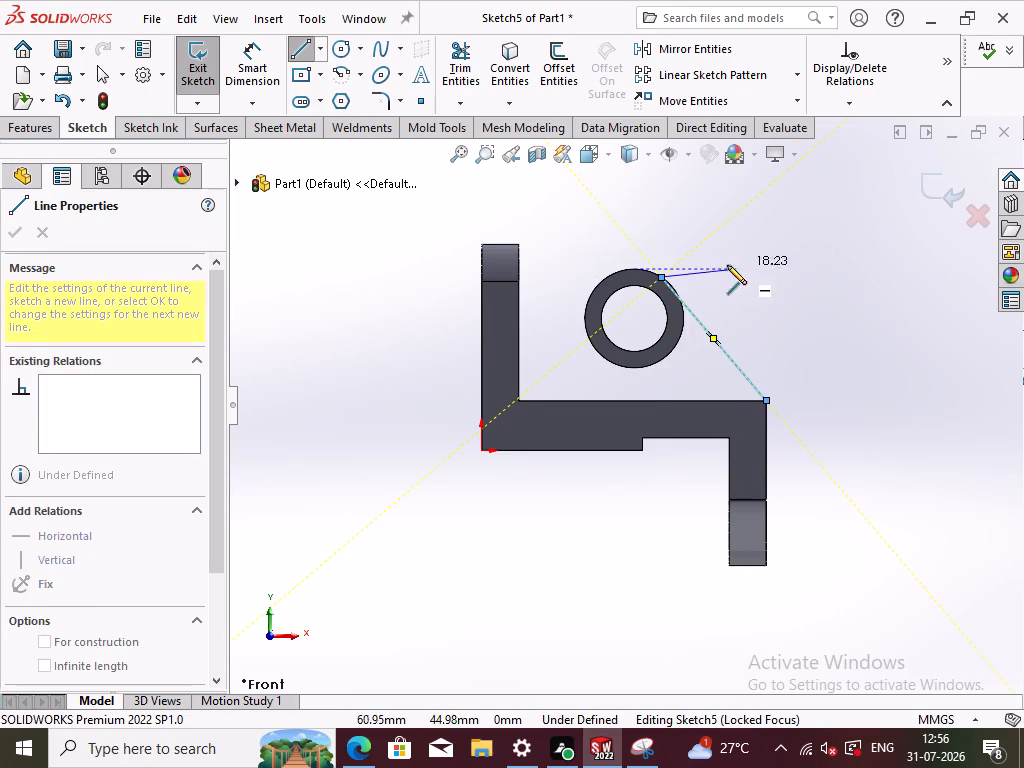
right_click(813, 205)
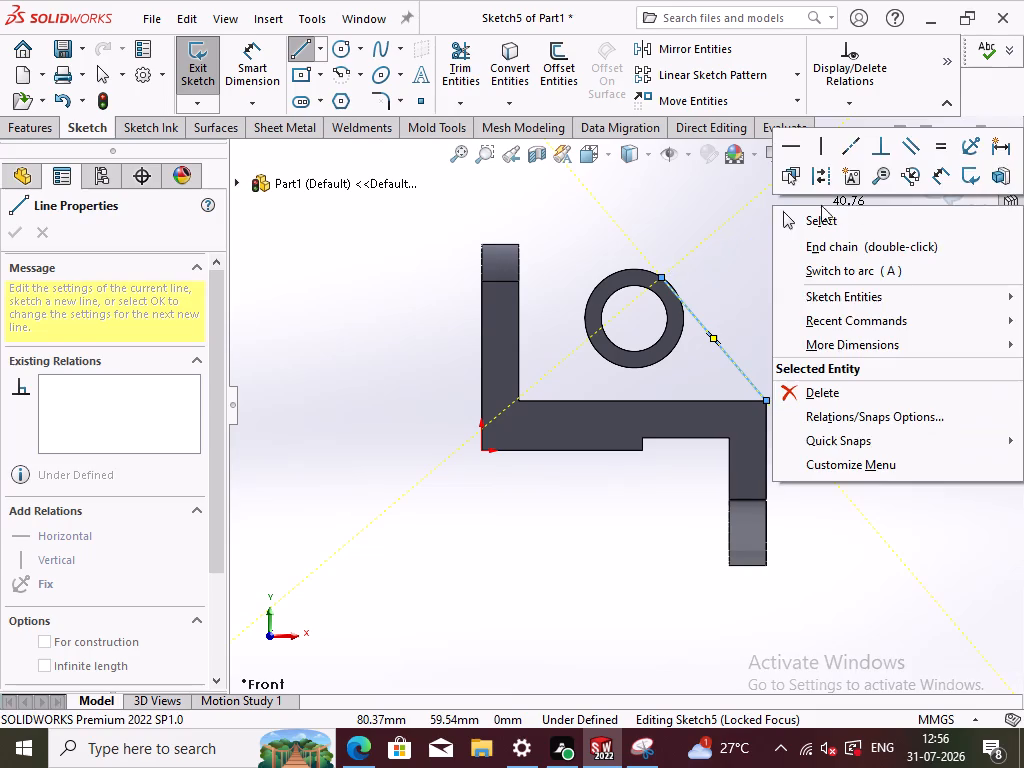
click(856, 221)
Draw a horizontal line about 17.5 mm long from the top of the ring's outer edge towards the upper leg.
click(309, 51)
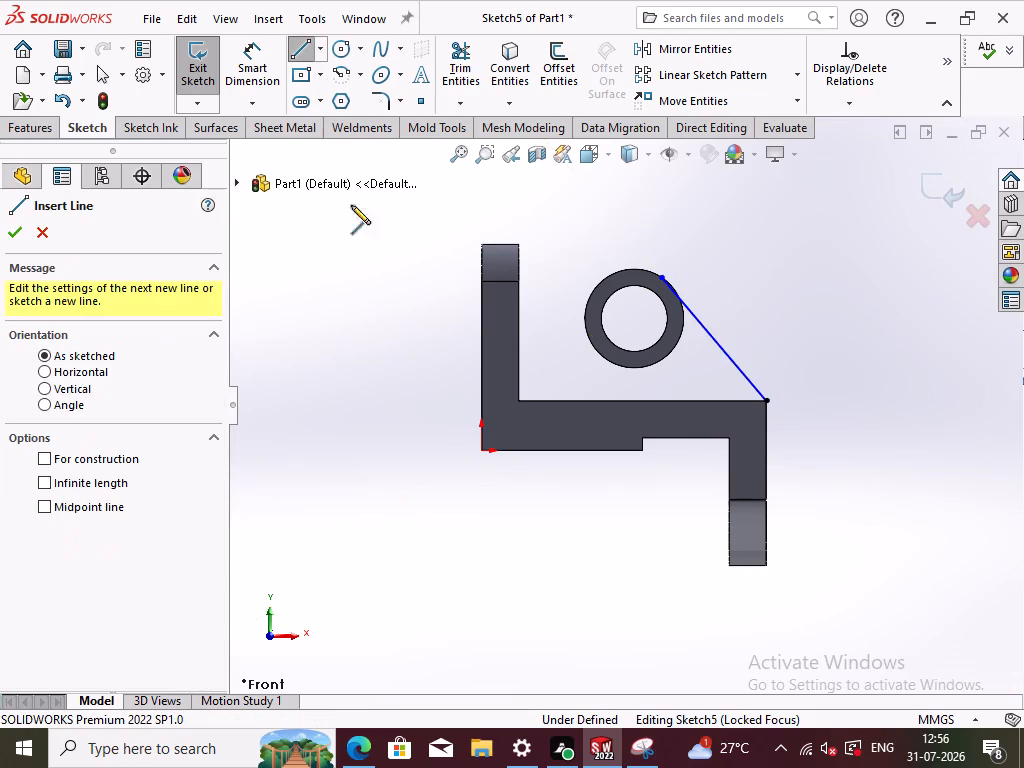
click(634, 268)
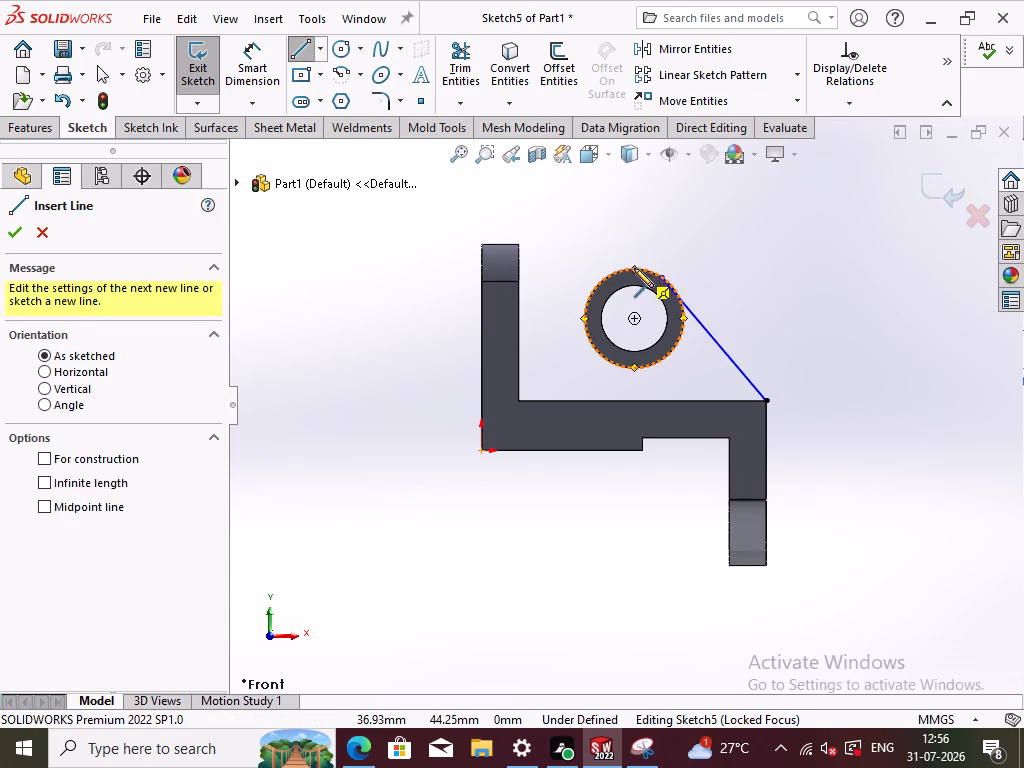
click(562, 267)
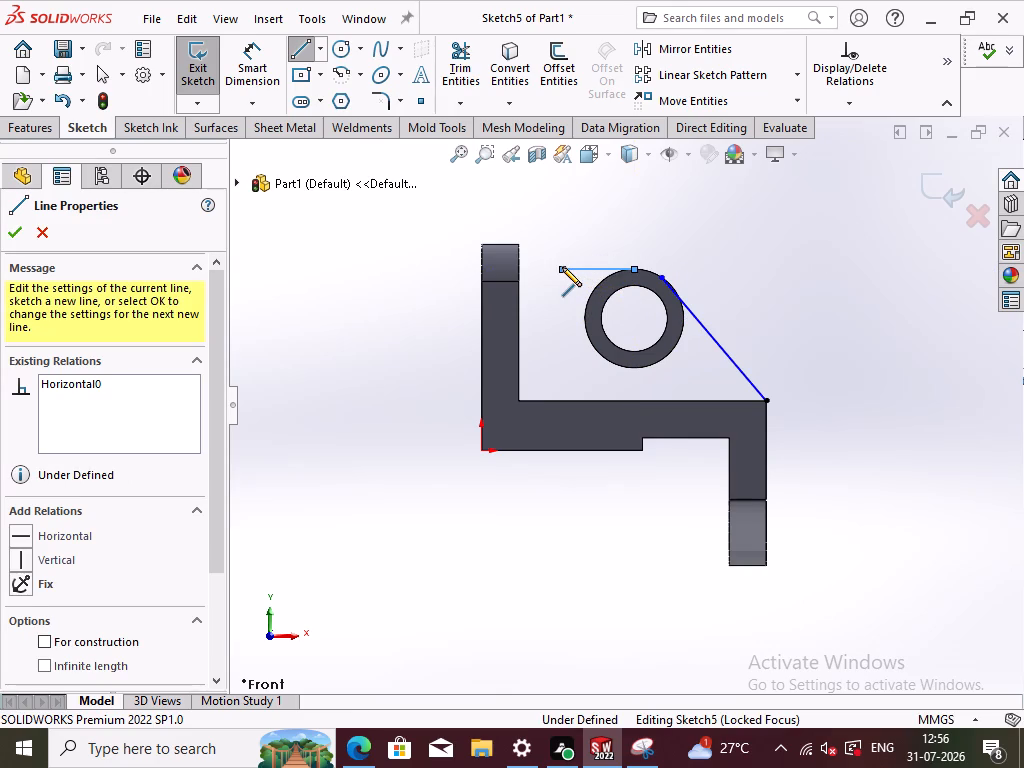
drag(562, 267, 517, 238)
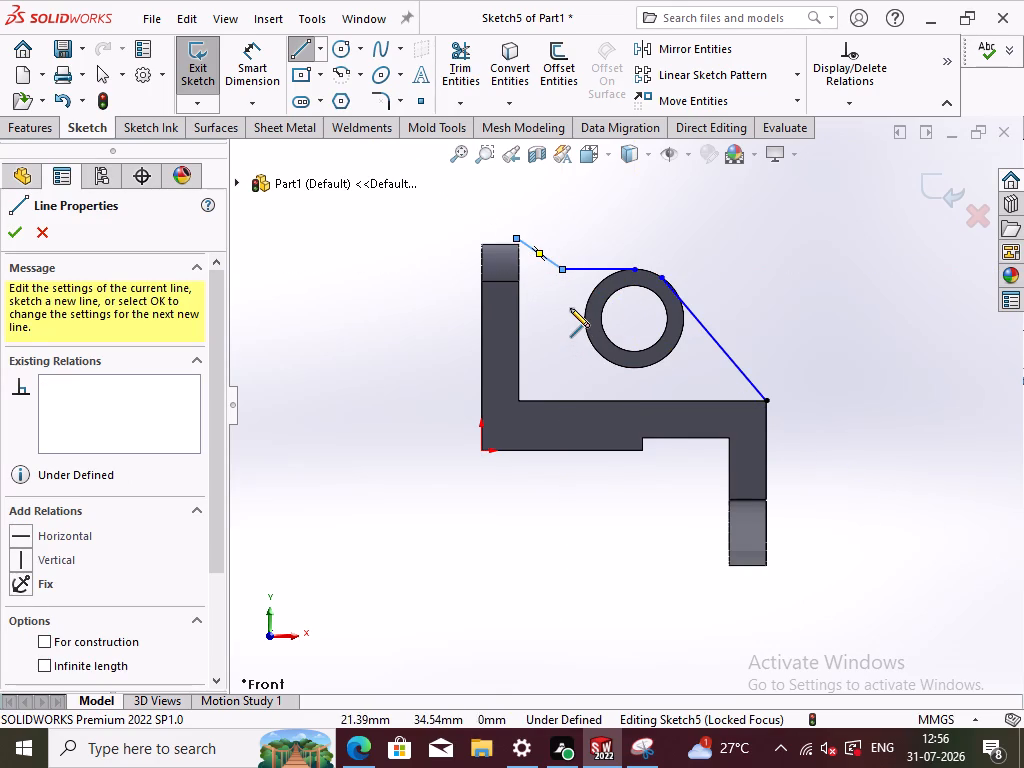
key(ctrl+z)
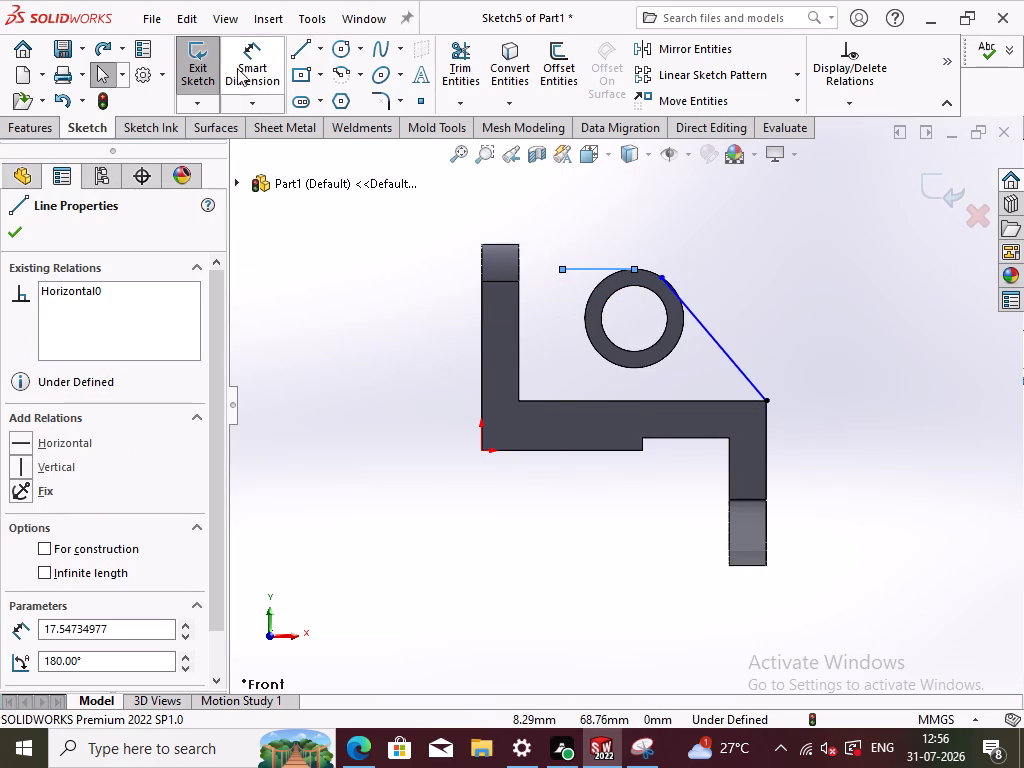
Draw a downward-bulging 3 Point Arc from the horizontal line's free end to the upper leg's inner top corner.
click(358, 73)
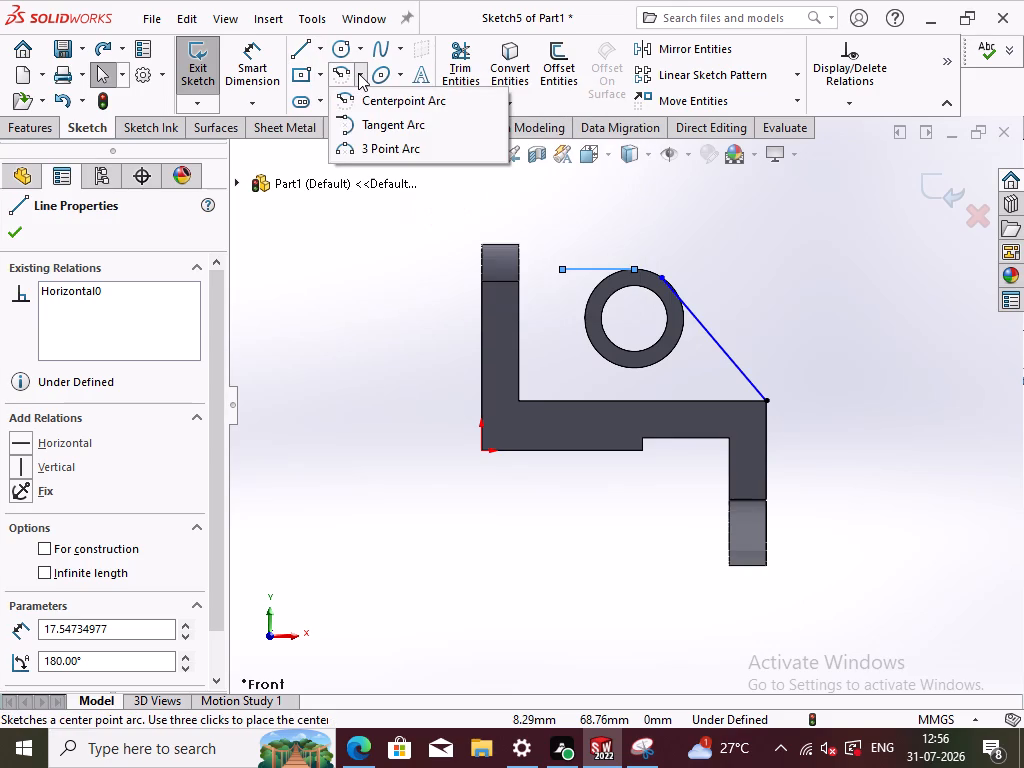
click(389, 148)
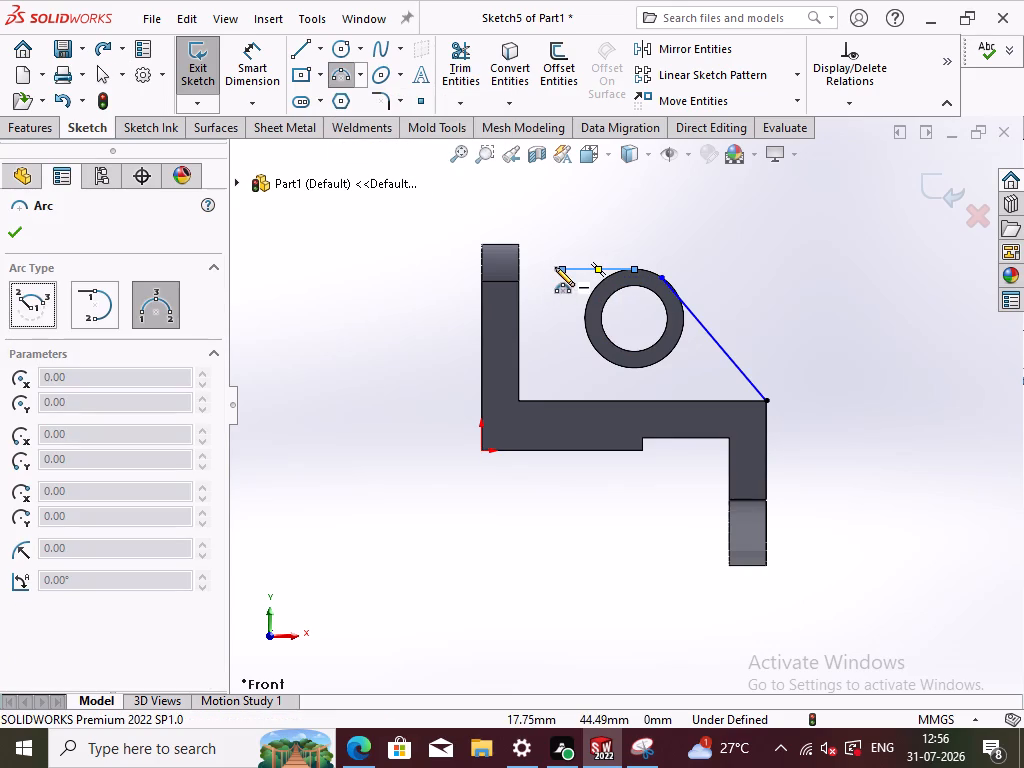
click(561, 268)
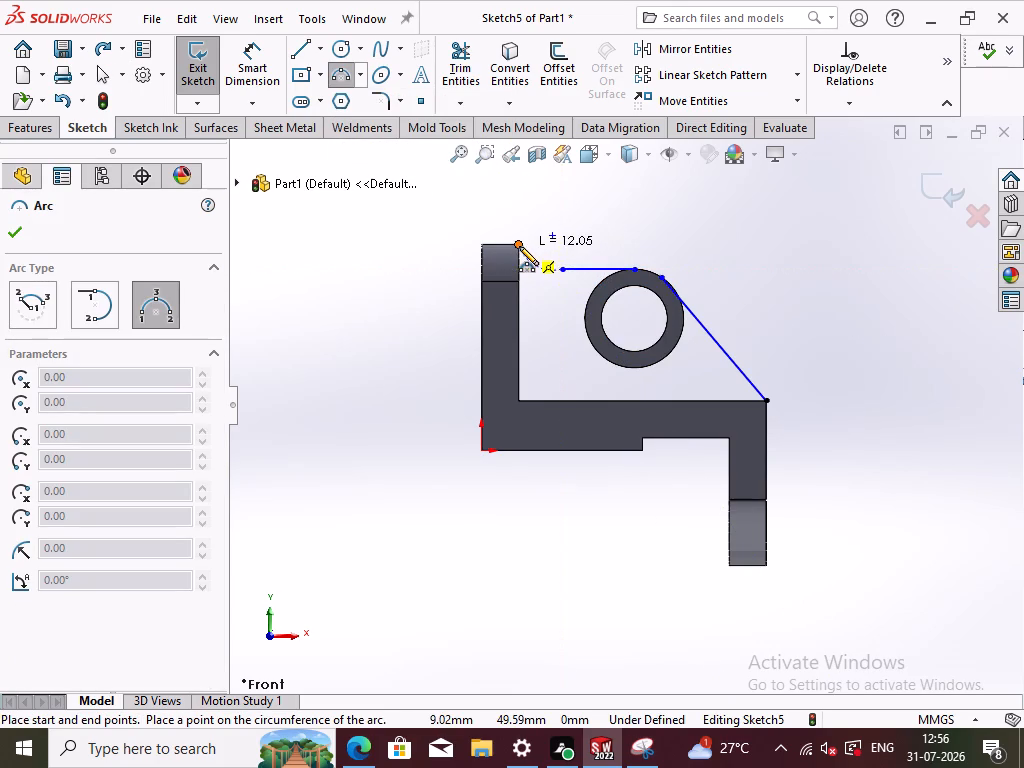
click(519, 246)
click(533, 270)
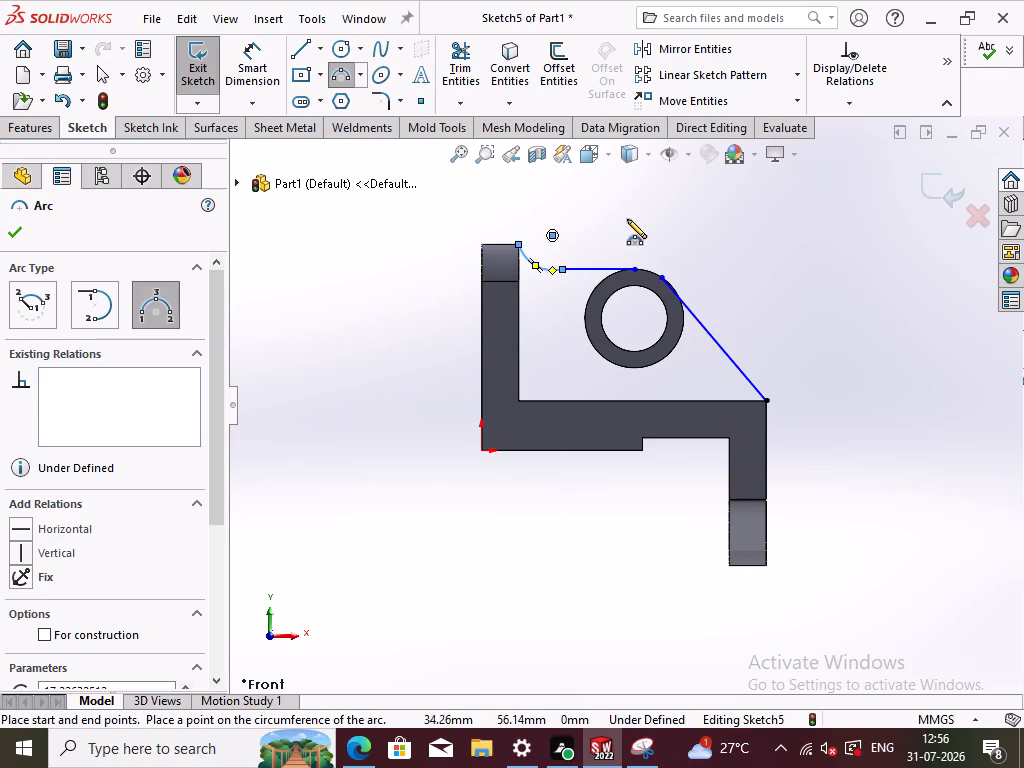
click(629, 218)
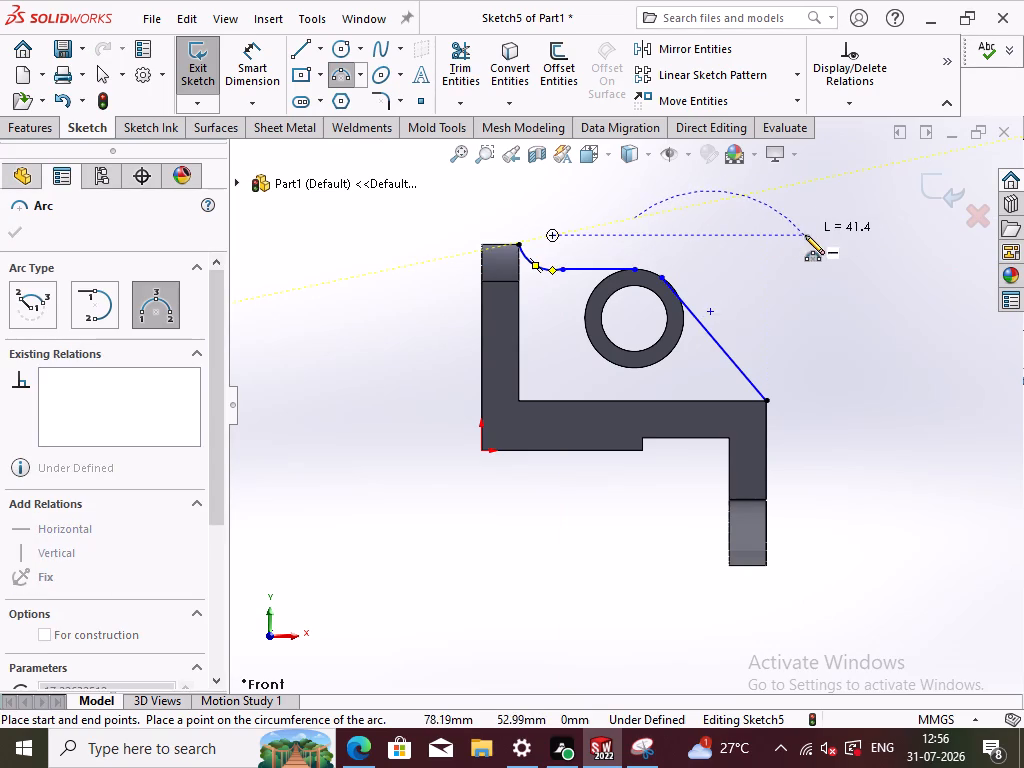
right_click(777, 241)
click(805, 257)
click(775, 257)
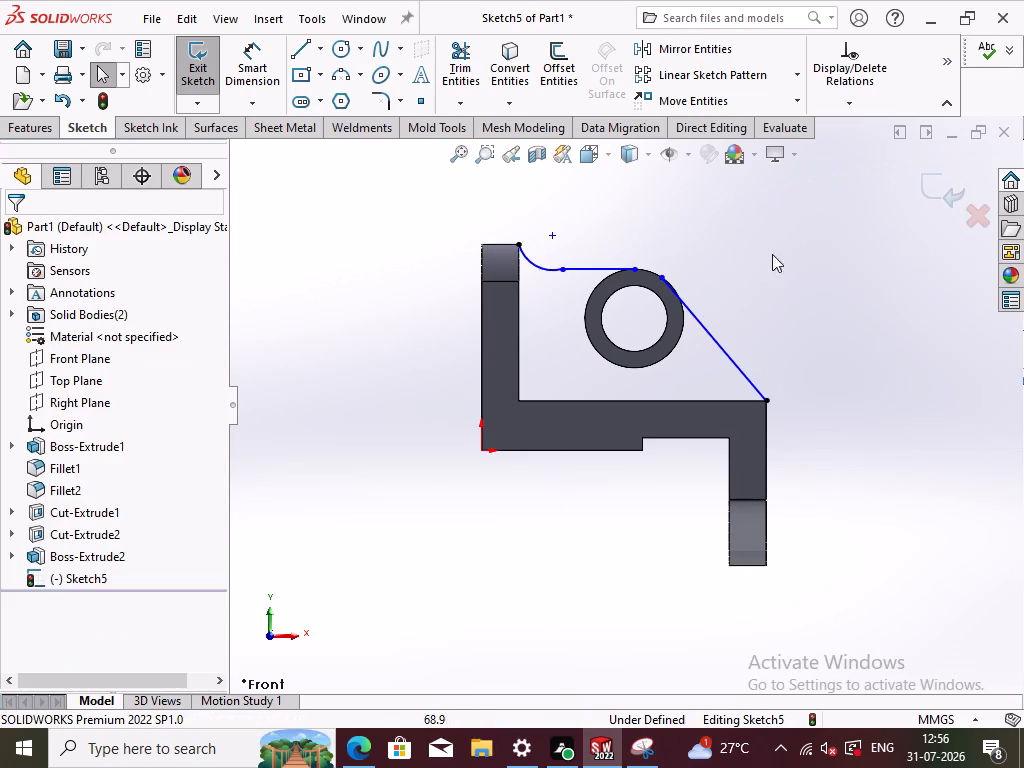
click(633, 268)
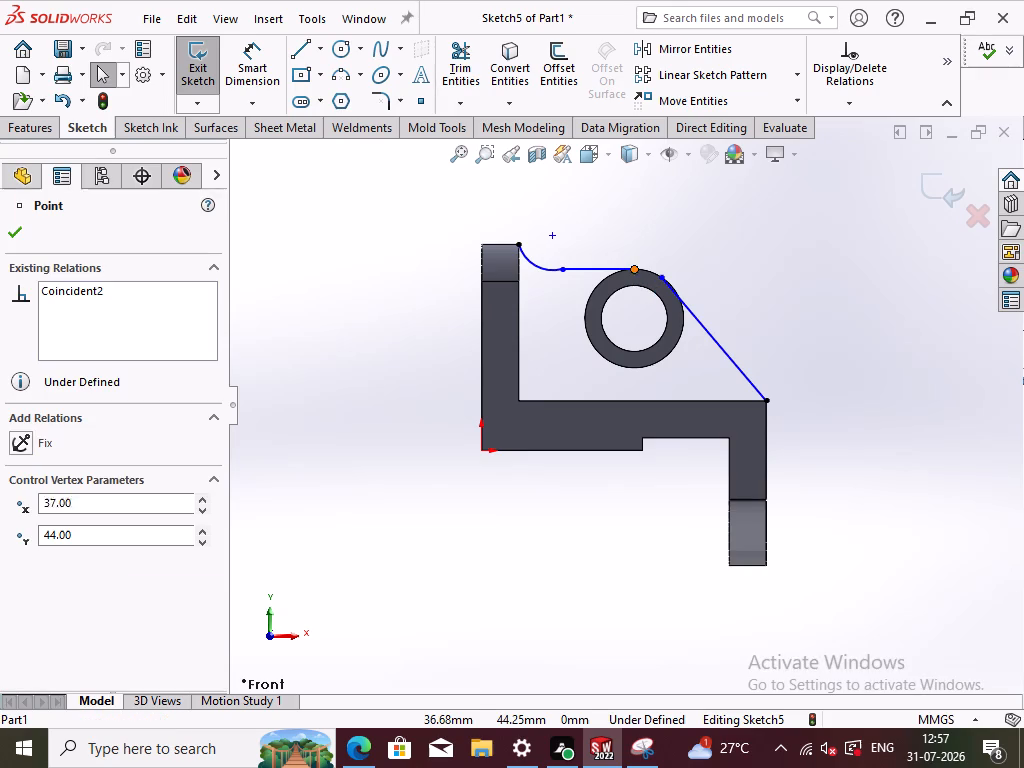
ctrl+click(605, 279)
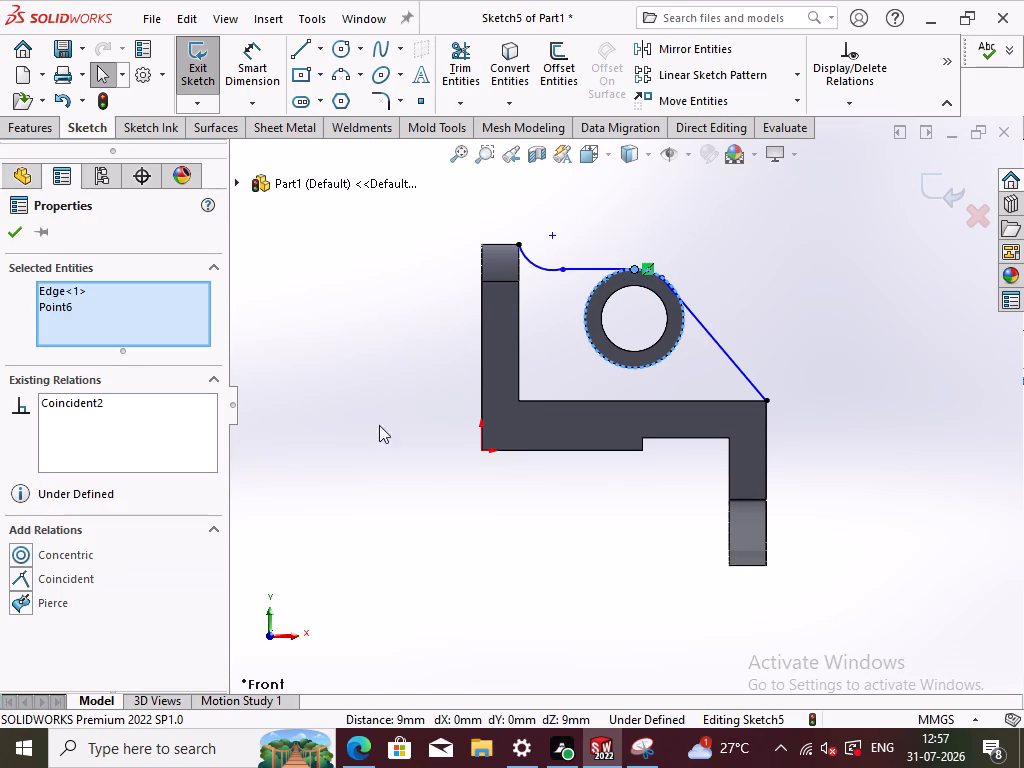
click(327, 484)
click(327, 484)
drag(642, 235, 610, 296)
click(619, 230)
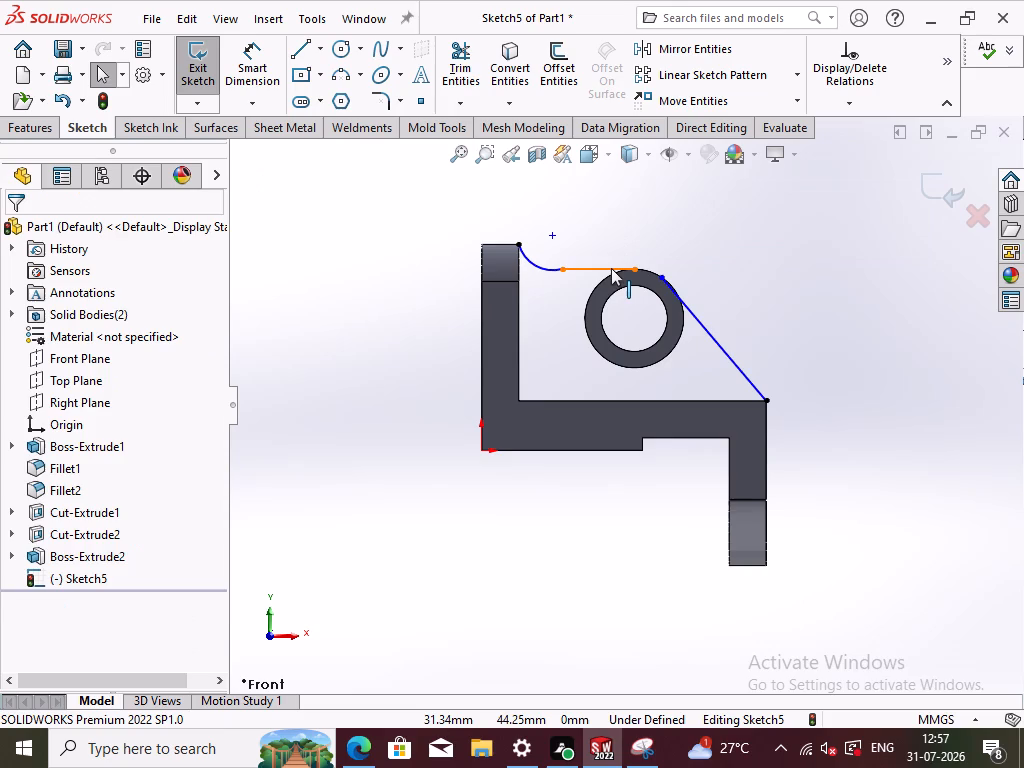
Add a Tangent relation between the horizontal line and the ring's outer circular edge.
ctrl+click(611, 268)
ctrl+click(608, 277)
right_click(666, 206)
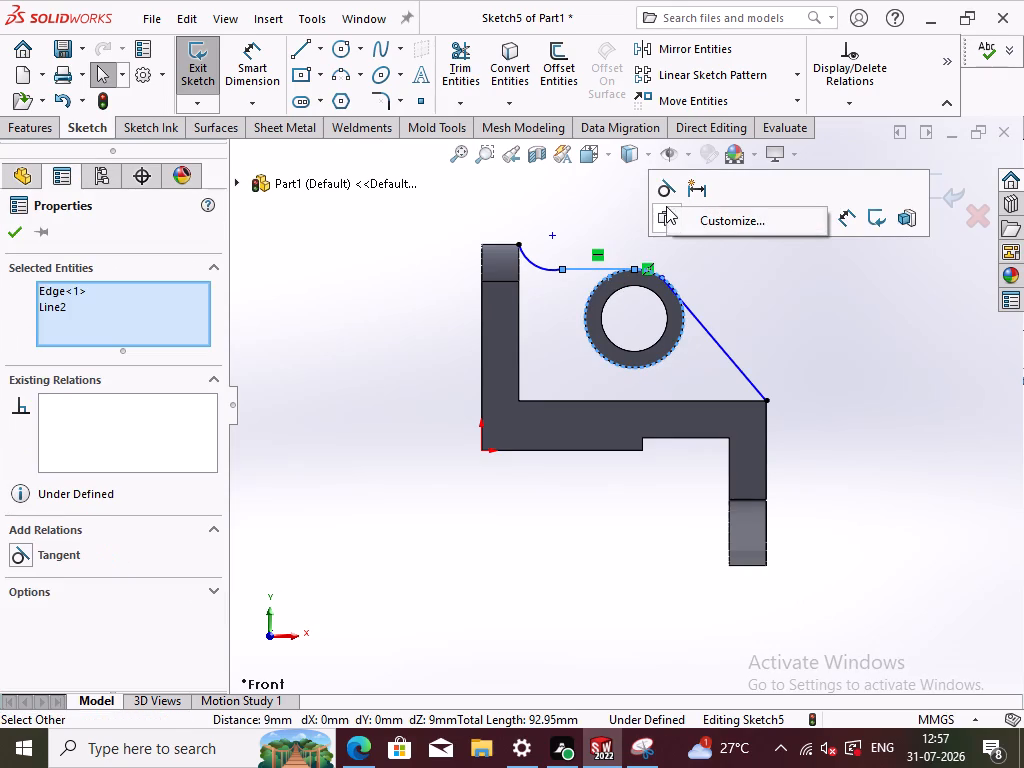
click(664, 194)
click(725, 245)
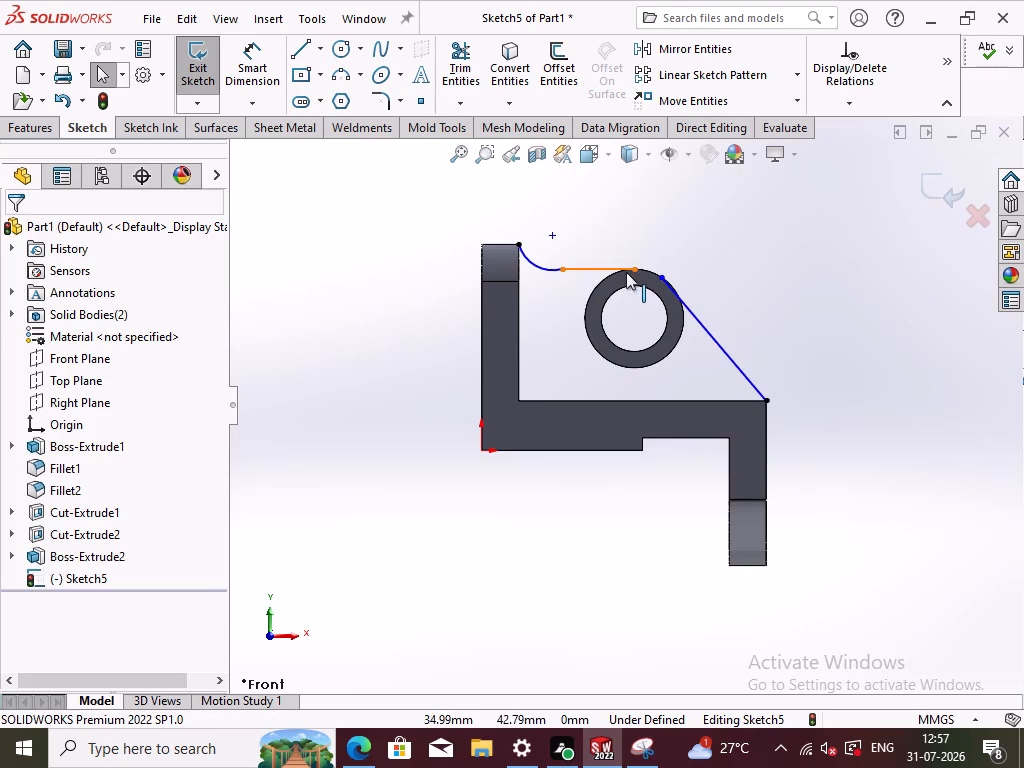
Pull the horizontal line's ring-side endpoint back along the ring and add a Coincident relation between it and the ring's outer edge.
drag(632, 266, 605, 271)
click(662, 241)
ctrl+click(609, 273)
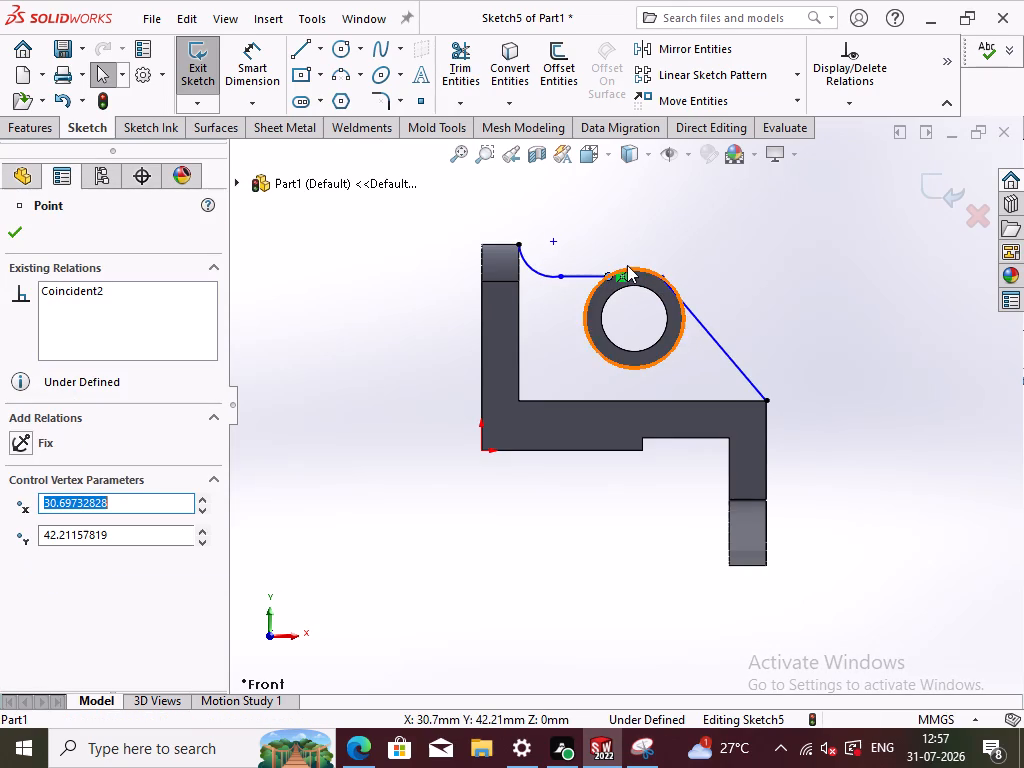
ctrl+click(637, 269)
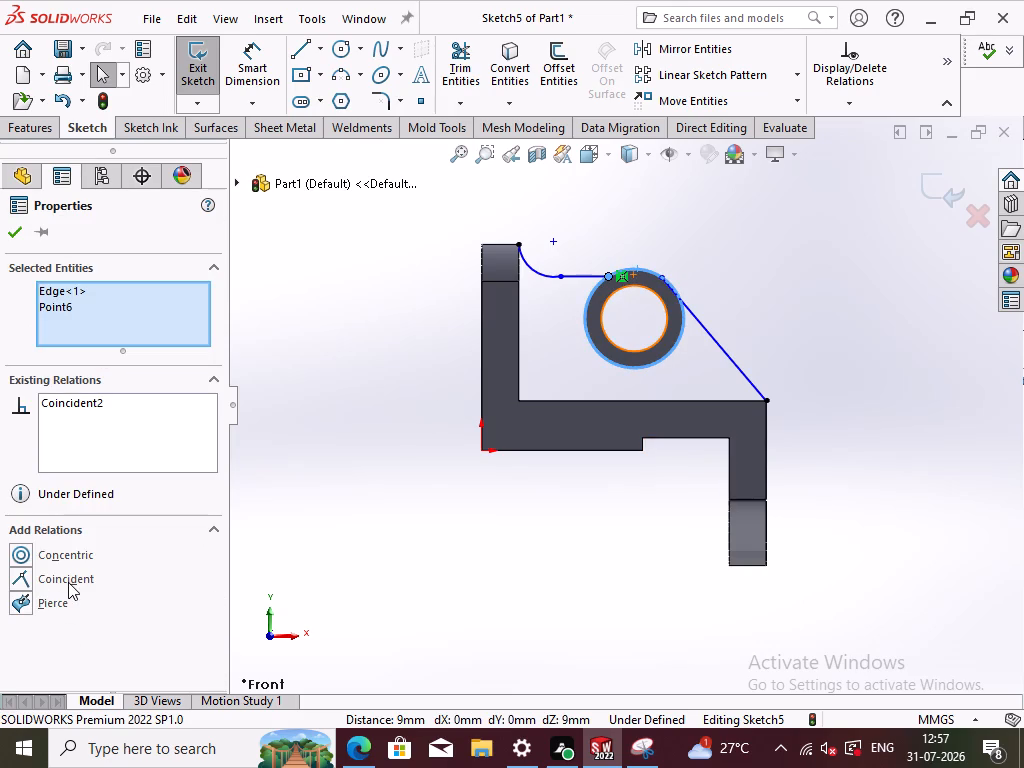
click(68, 582)
click(385, 420)
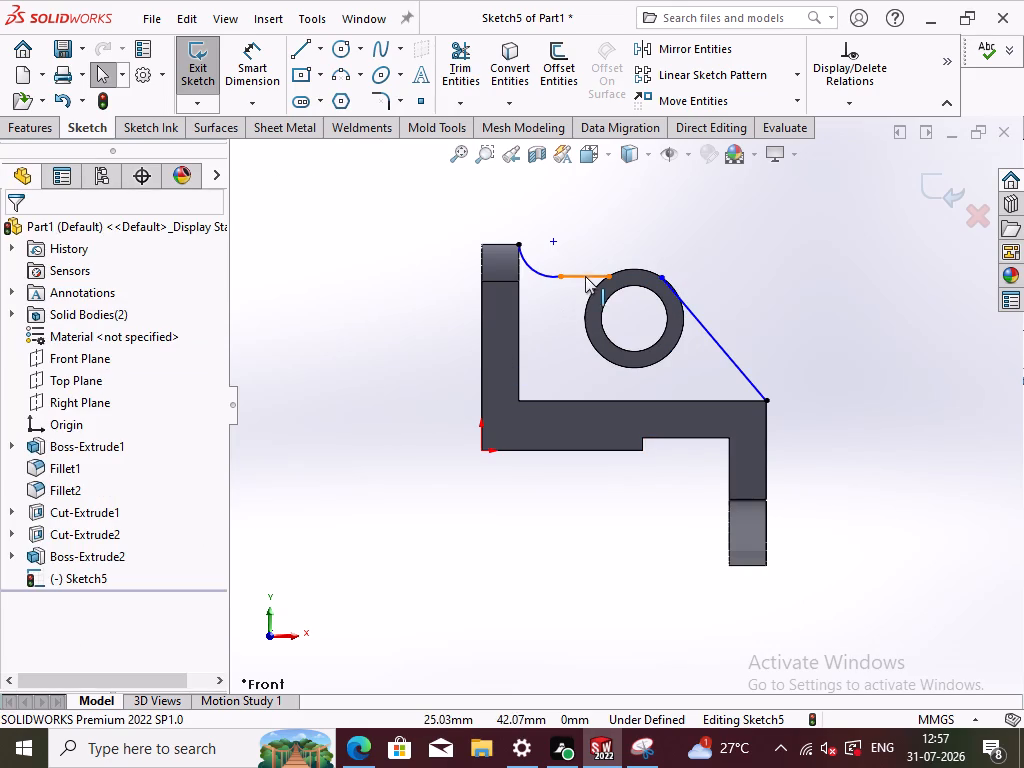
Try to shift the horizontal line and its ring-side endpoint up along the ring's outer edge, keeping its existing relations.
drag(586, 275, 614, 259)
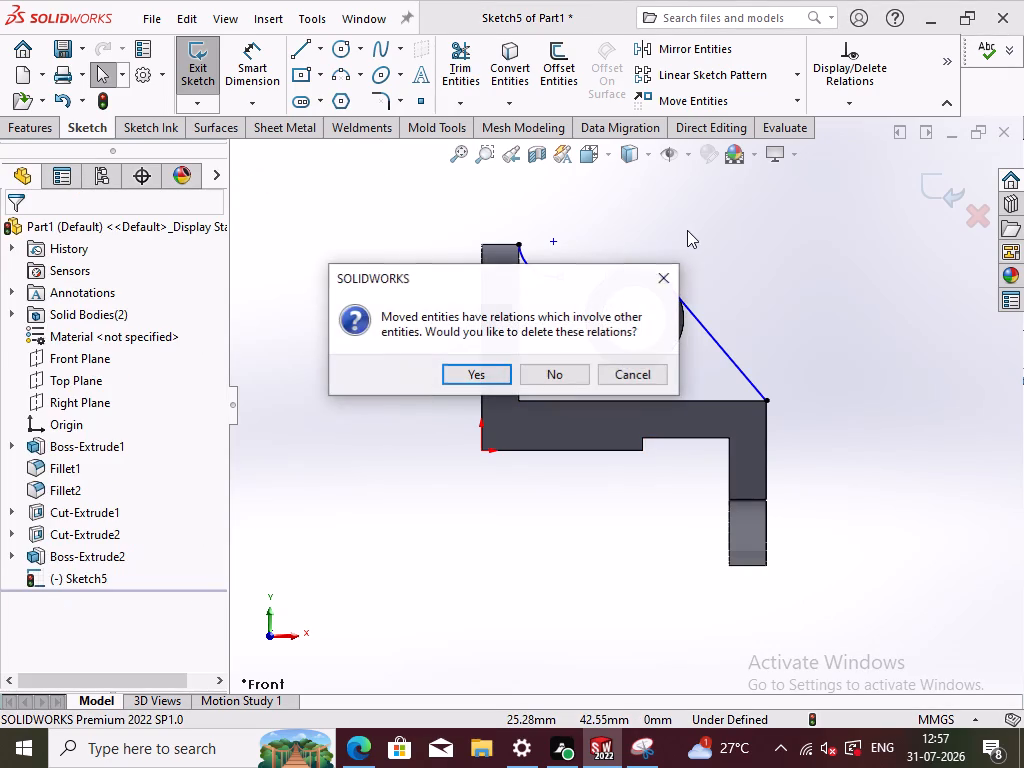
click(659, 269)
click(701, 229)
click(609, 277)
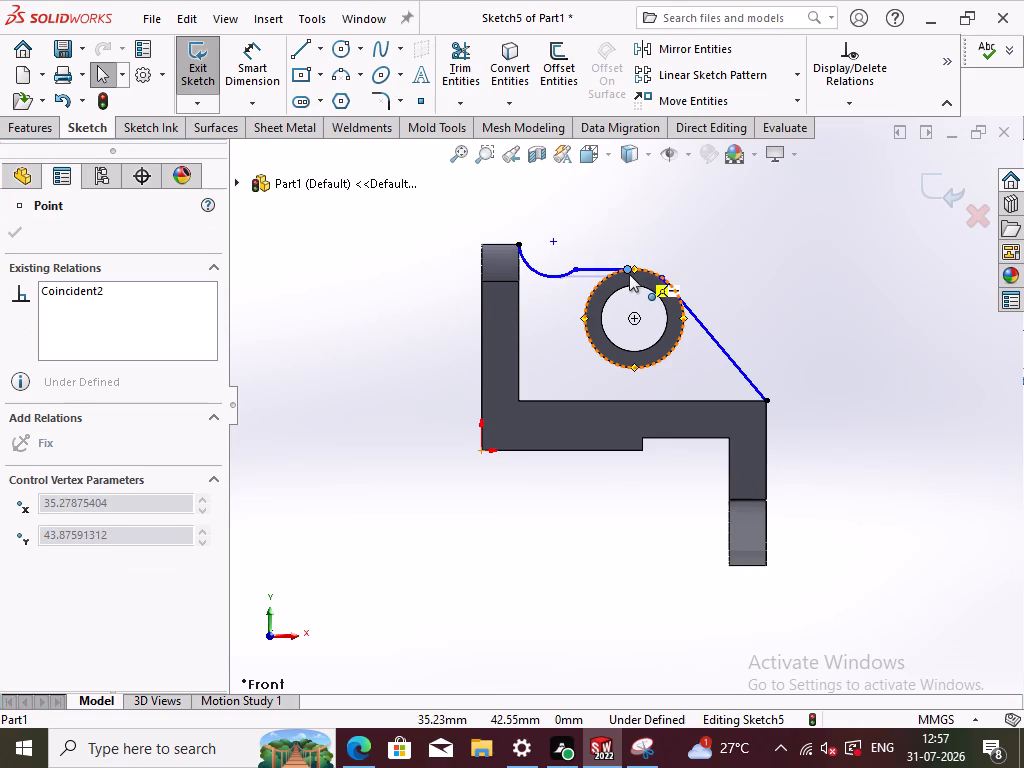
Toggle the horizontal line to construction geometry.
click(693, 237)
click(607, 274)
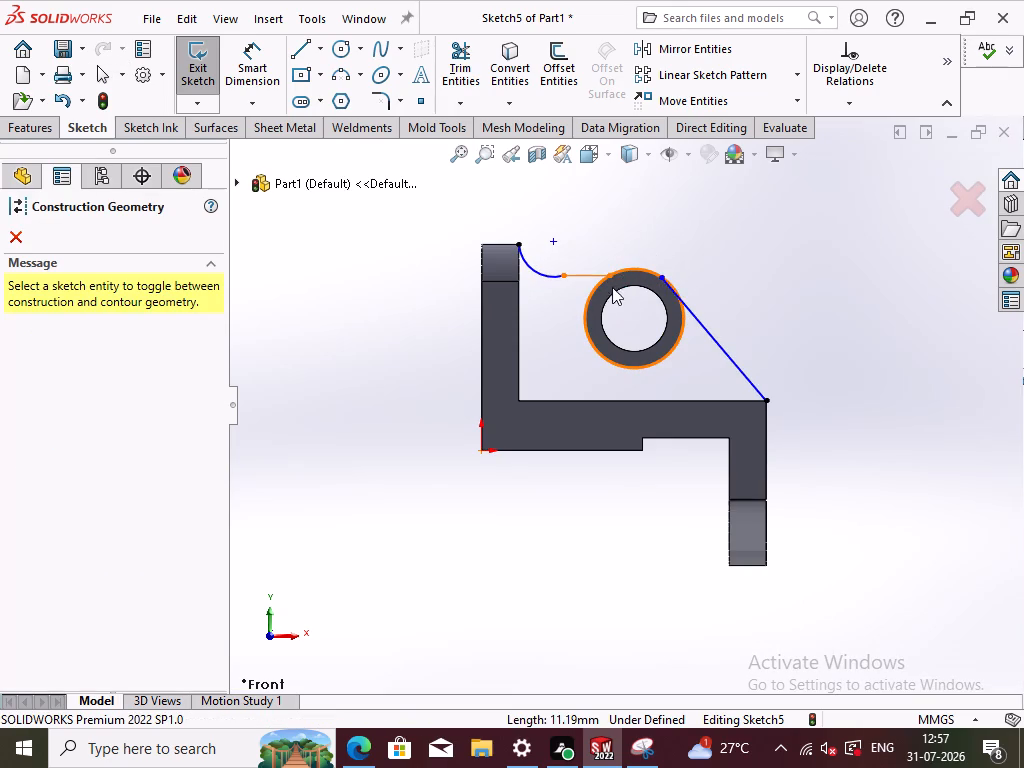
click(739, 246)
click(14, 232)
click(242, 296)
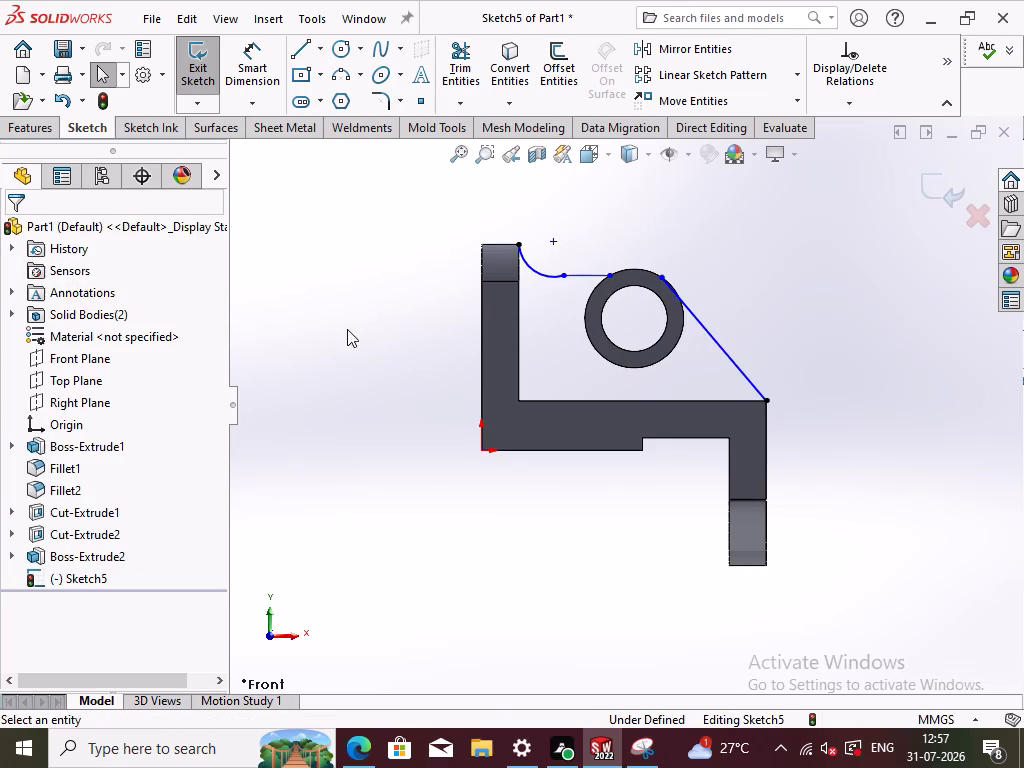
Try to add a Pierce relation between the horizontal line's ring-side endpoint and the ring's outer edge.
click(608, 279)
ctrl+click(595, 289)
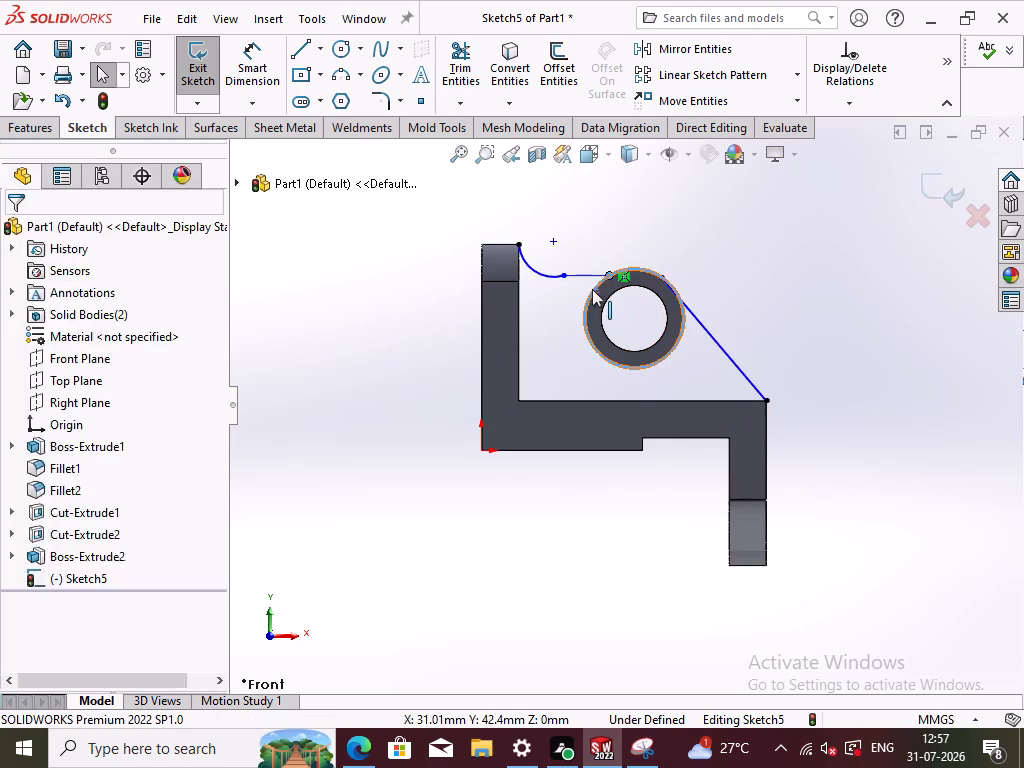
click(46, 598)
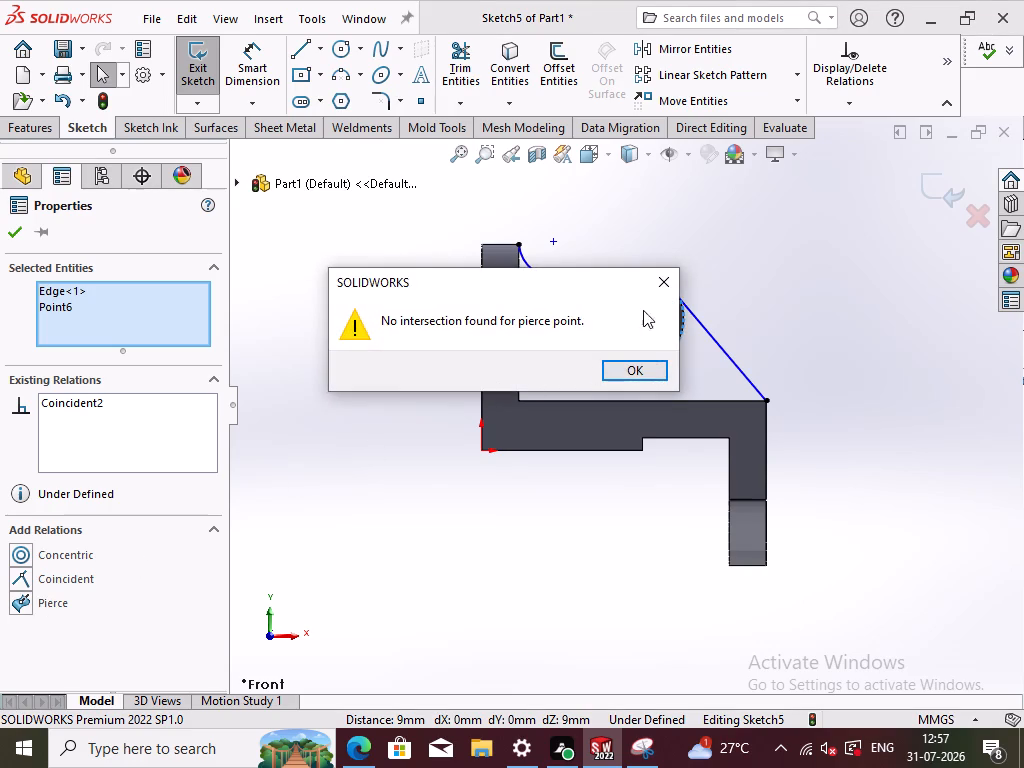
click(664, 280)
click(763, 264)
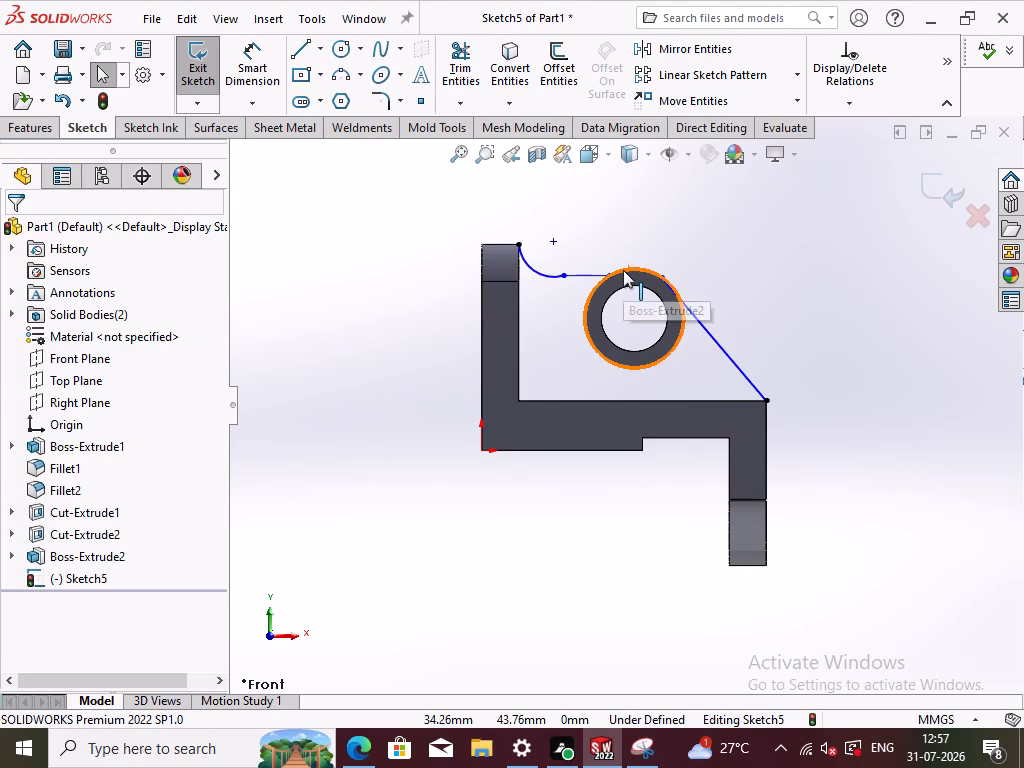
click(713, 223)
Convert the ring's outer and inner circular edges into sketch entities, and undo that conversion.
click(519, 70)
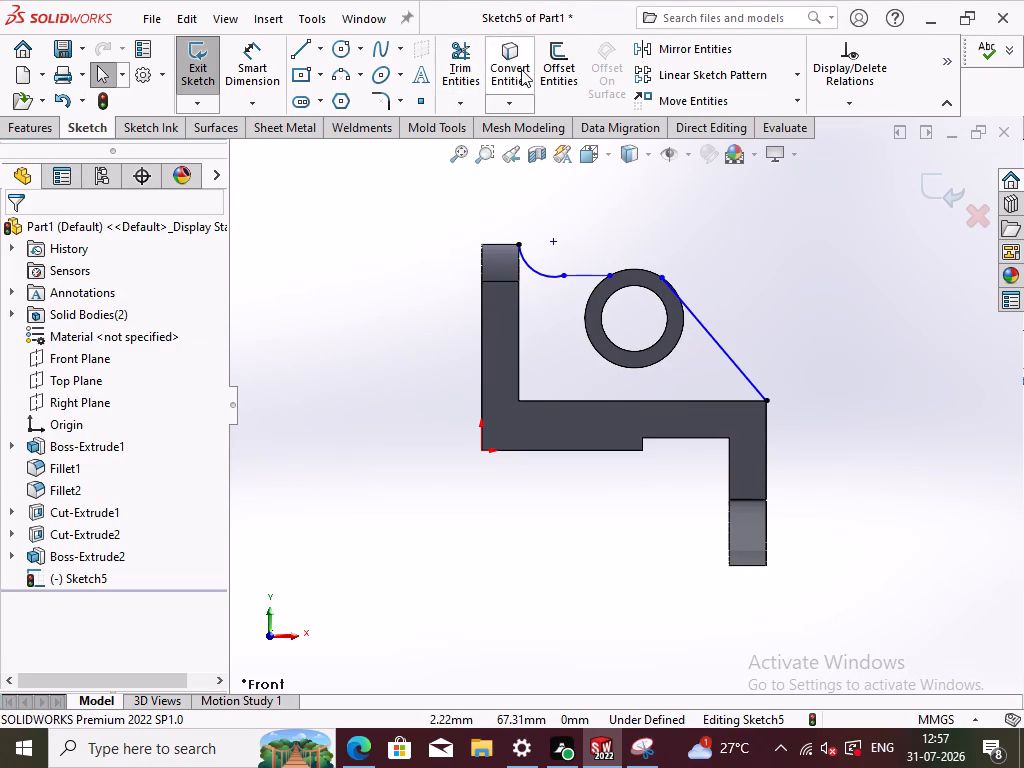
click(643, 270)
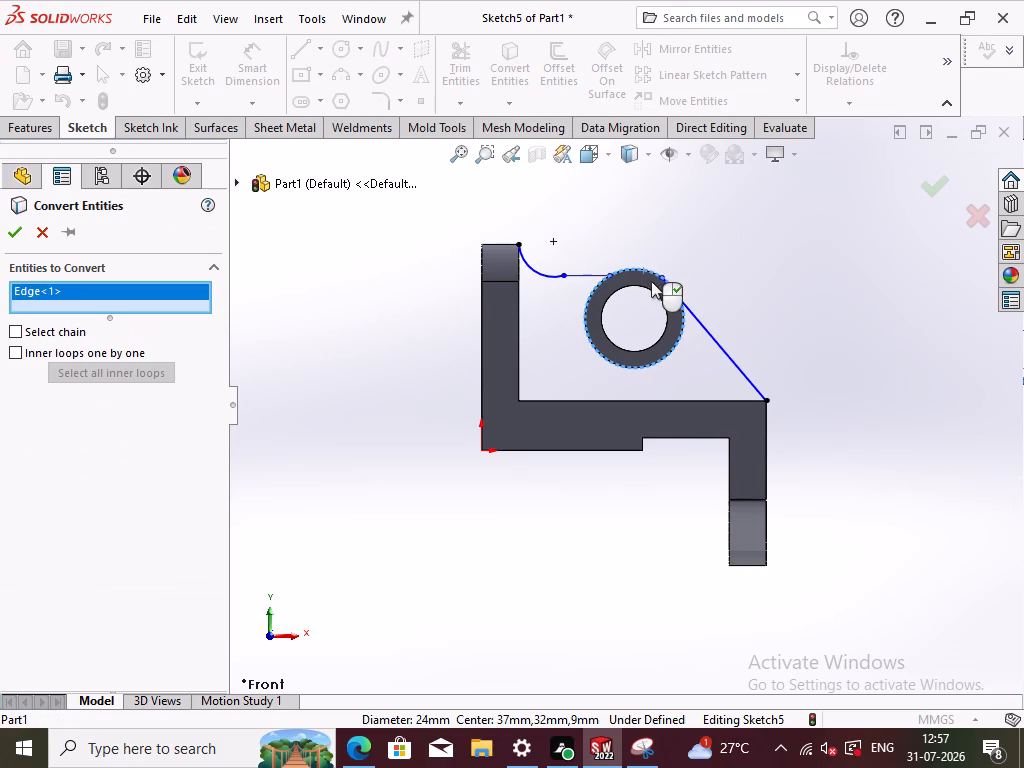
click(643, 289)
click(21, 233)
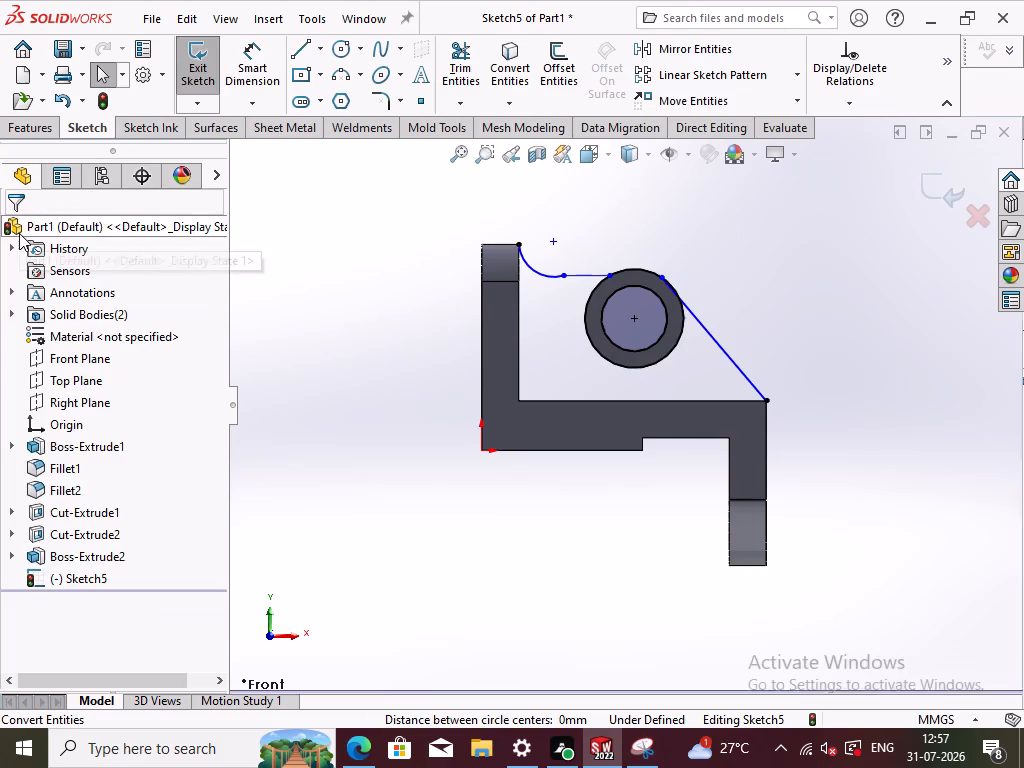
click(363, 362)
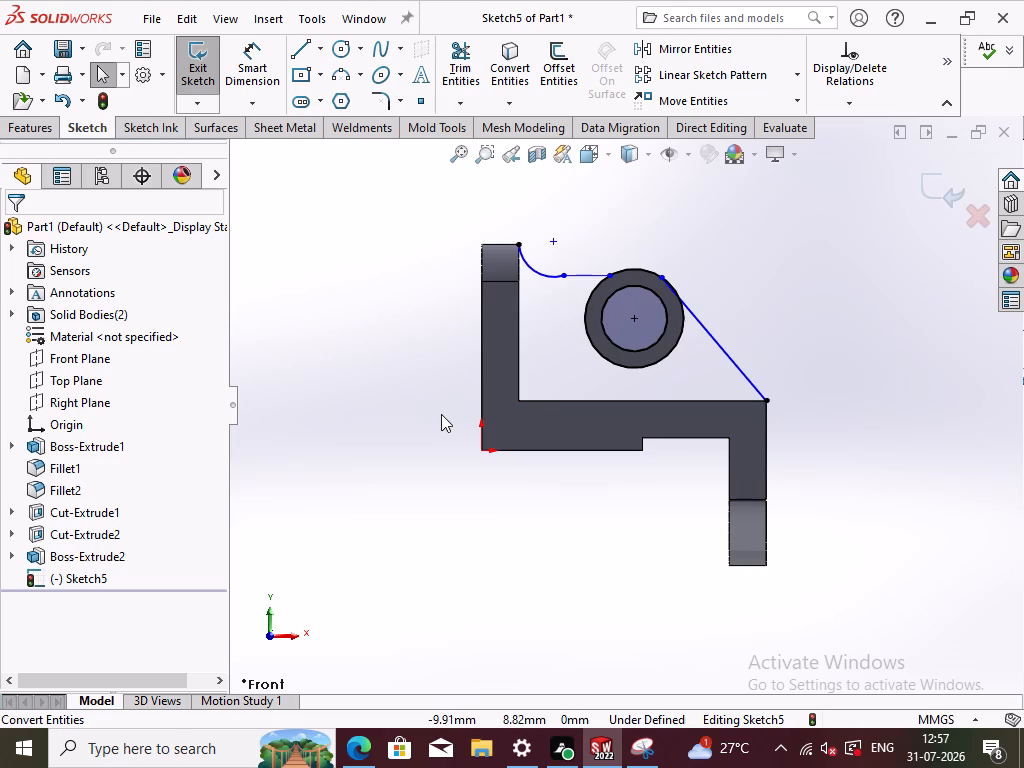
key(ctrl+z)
Convert only the ring's outer circular edge into a sketch circle.
click(513, 64)
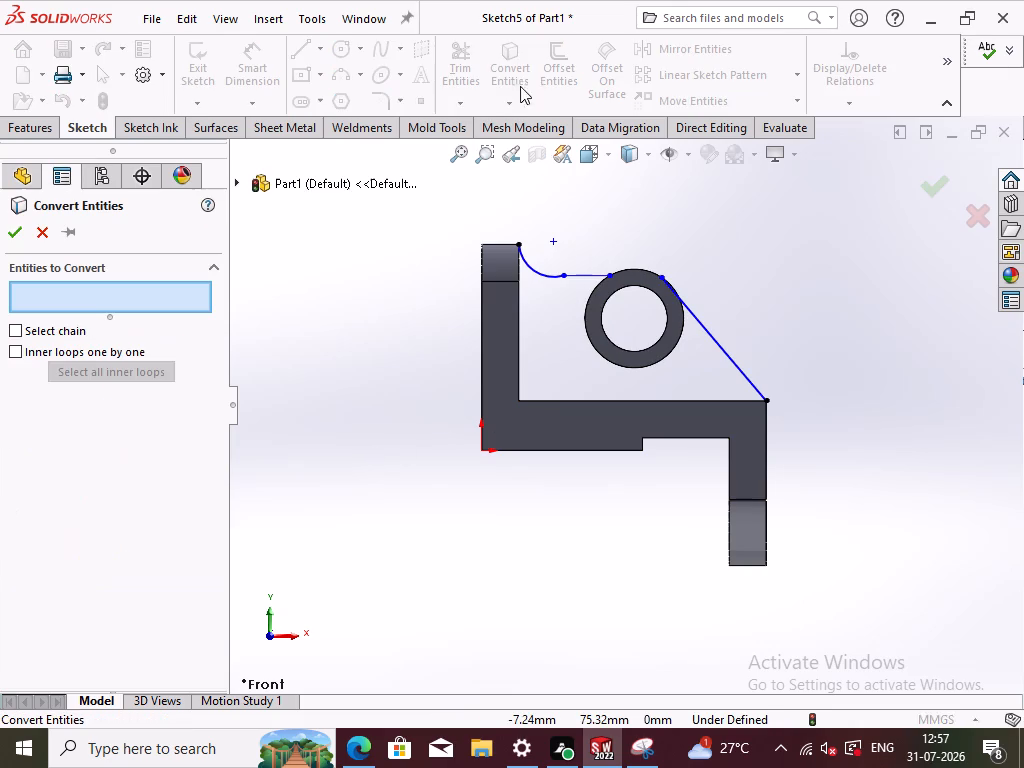
click(637, 269)
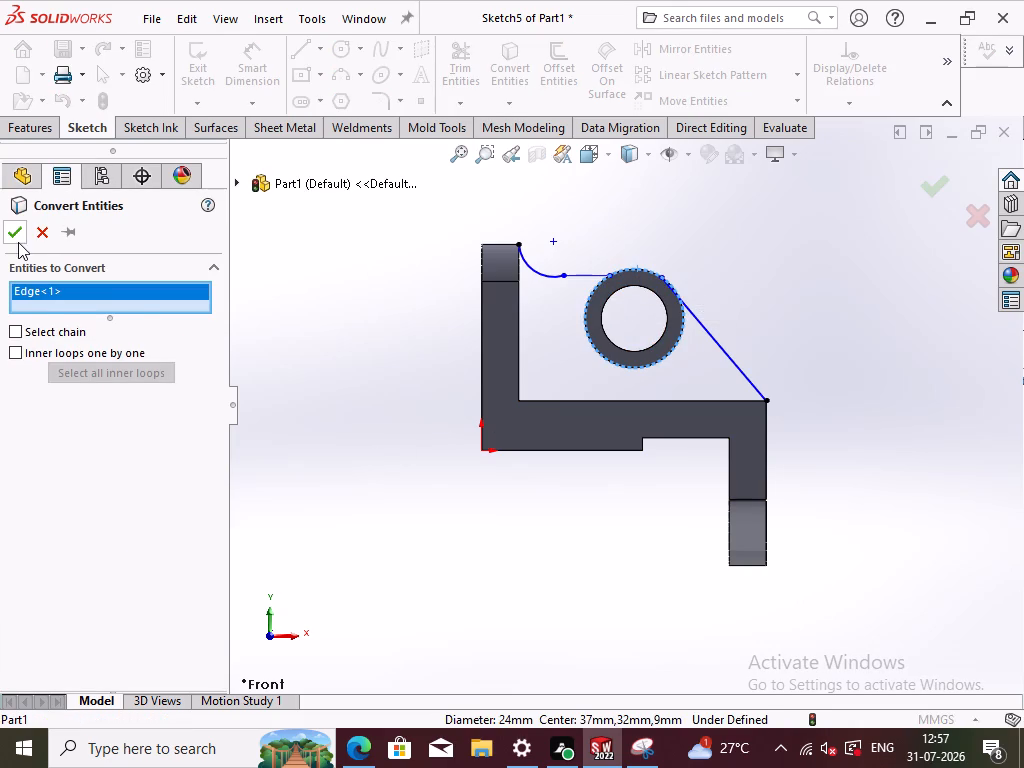
click(18, 239)
click(412, 347)
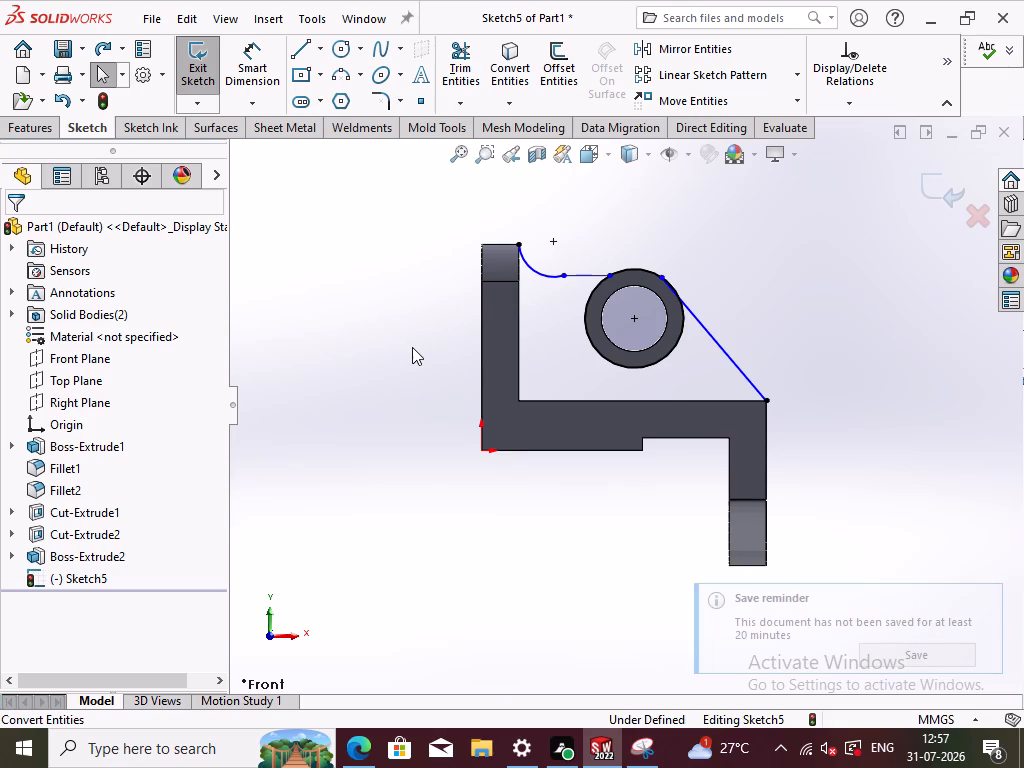
Add a Coincident relation between the horizontal line's ring-side endpoint and the converted outer circle.
click(609, 277)
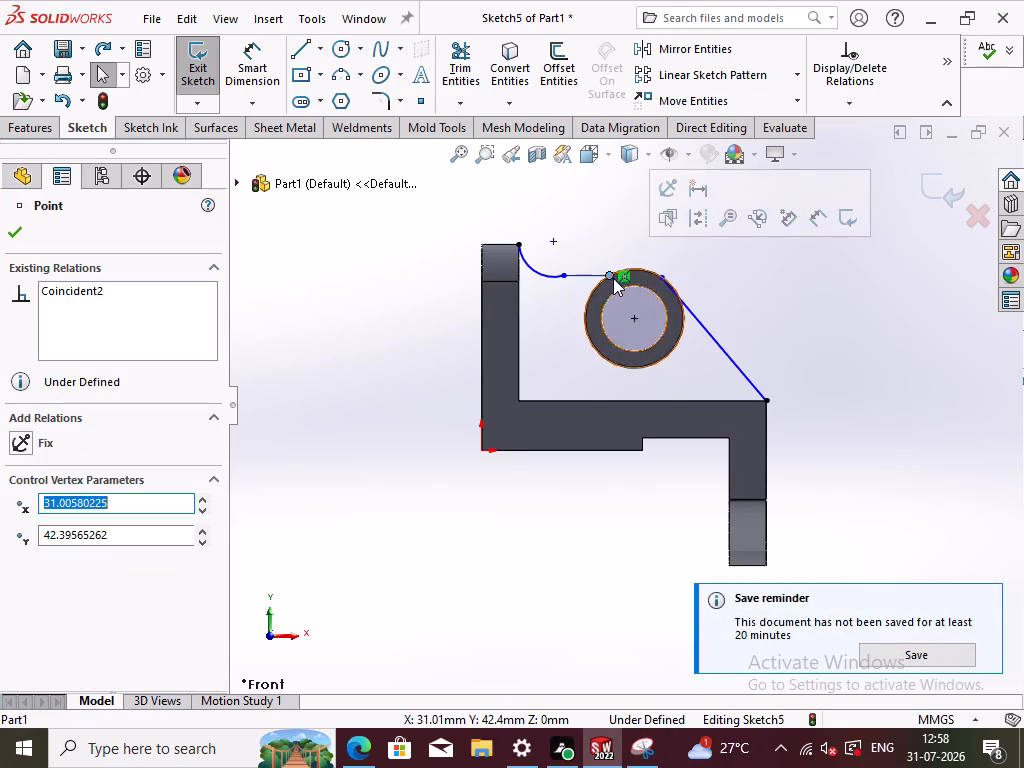
ctrl+click(645, 268)
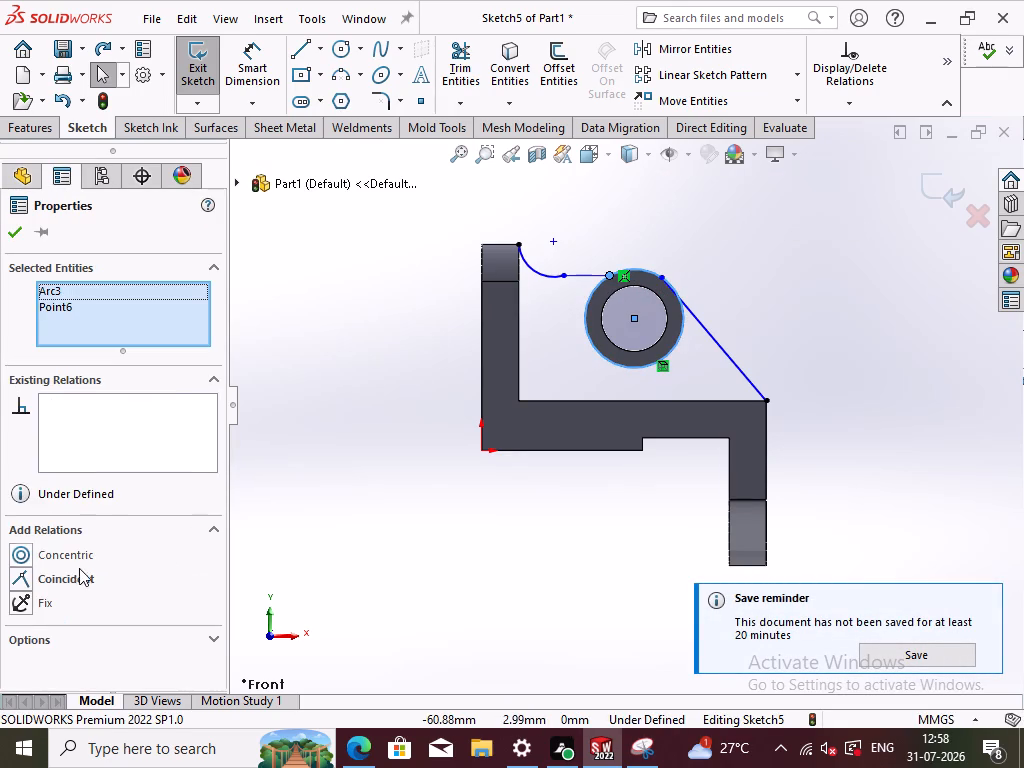
click(66, 578)
click(420, 503)
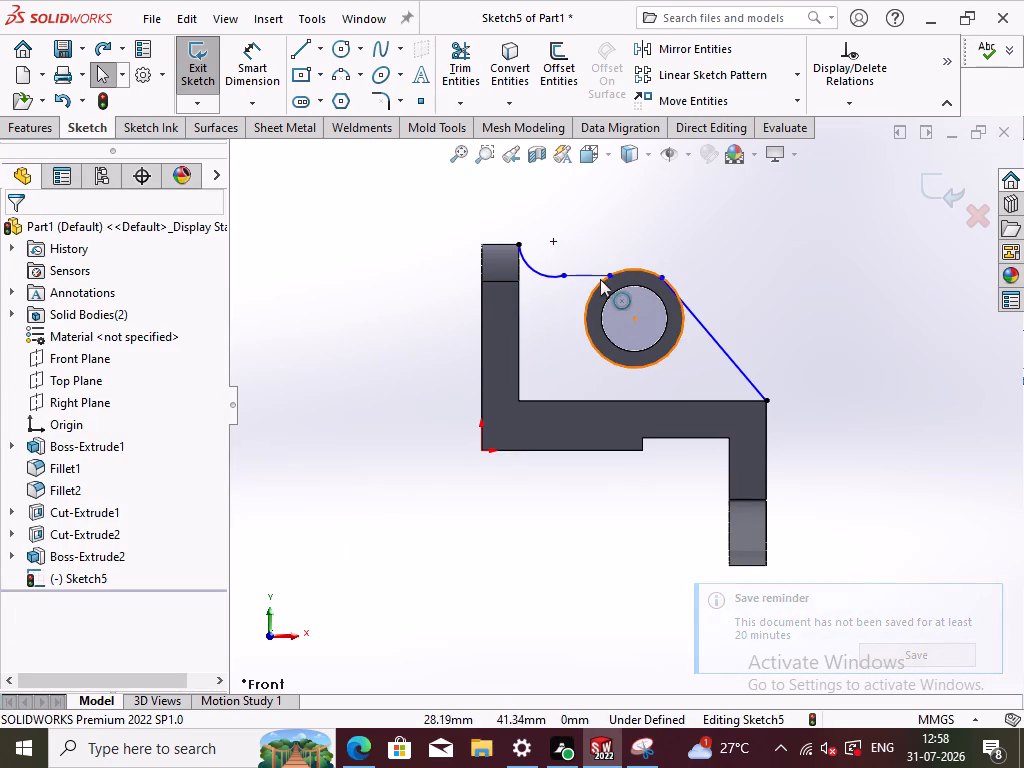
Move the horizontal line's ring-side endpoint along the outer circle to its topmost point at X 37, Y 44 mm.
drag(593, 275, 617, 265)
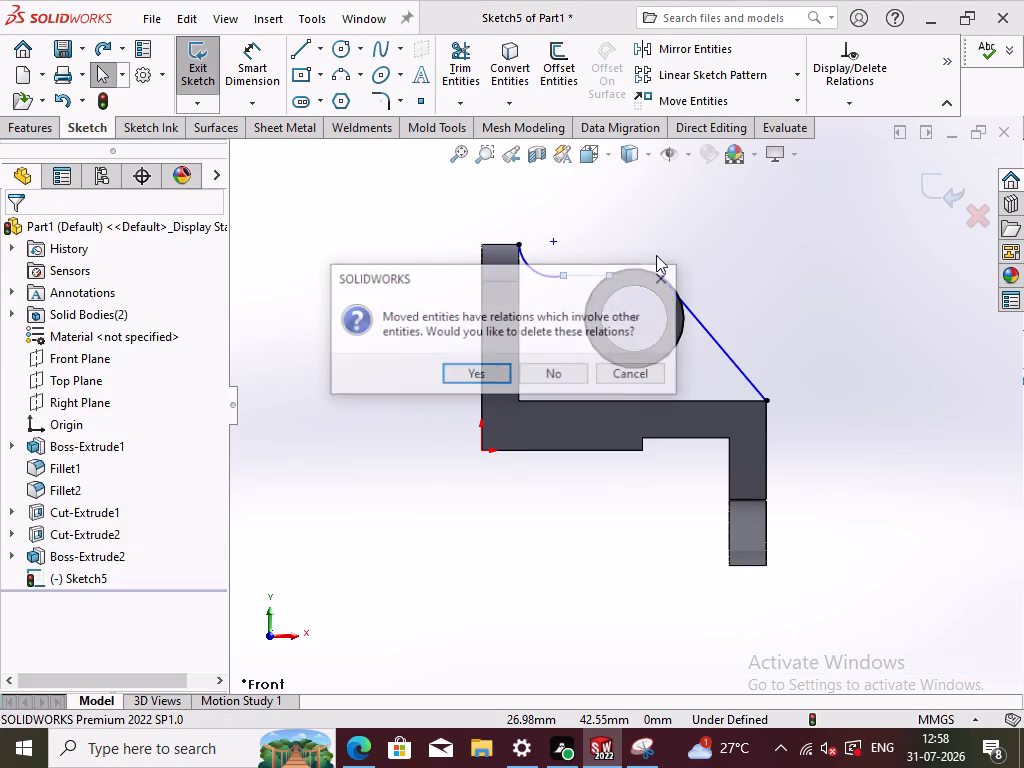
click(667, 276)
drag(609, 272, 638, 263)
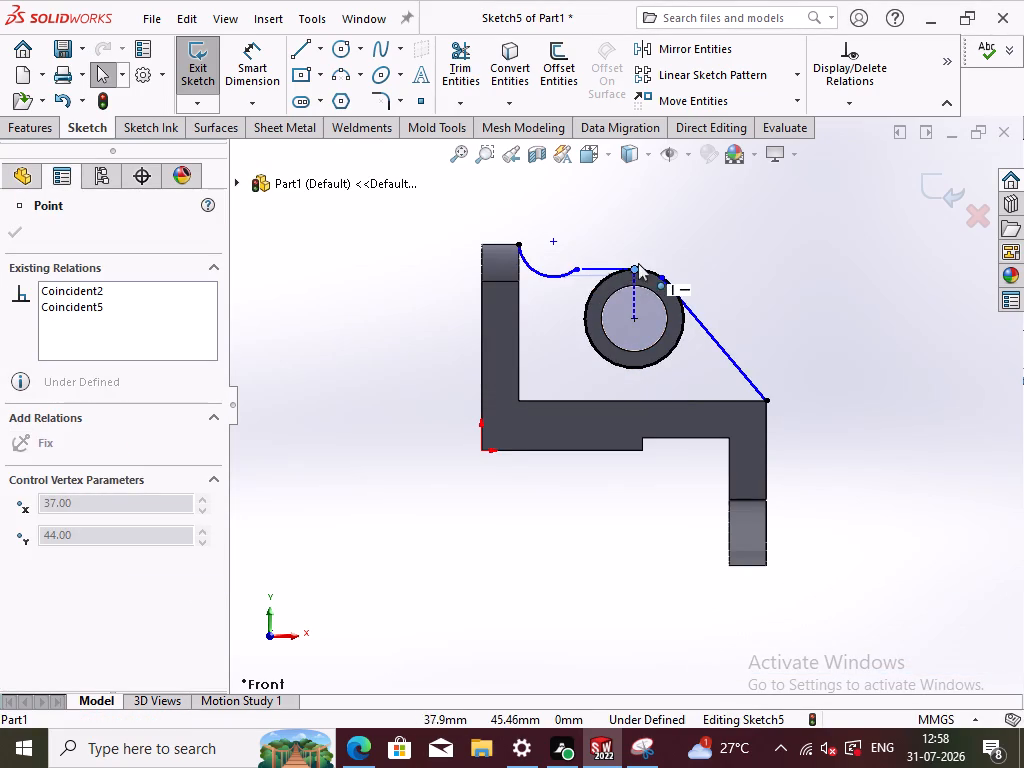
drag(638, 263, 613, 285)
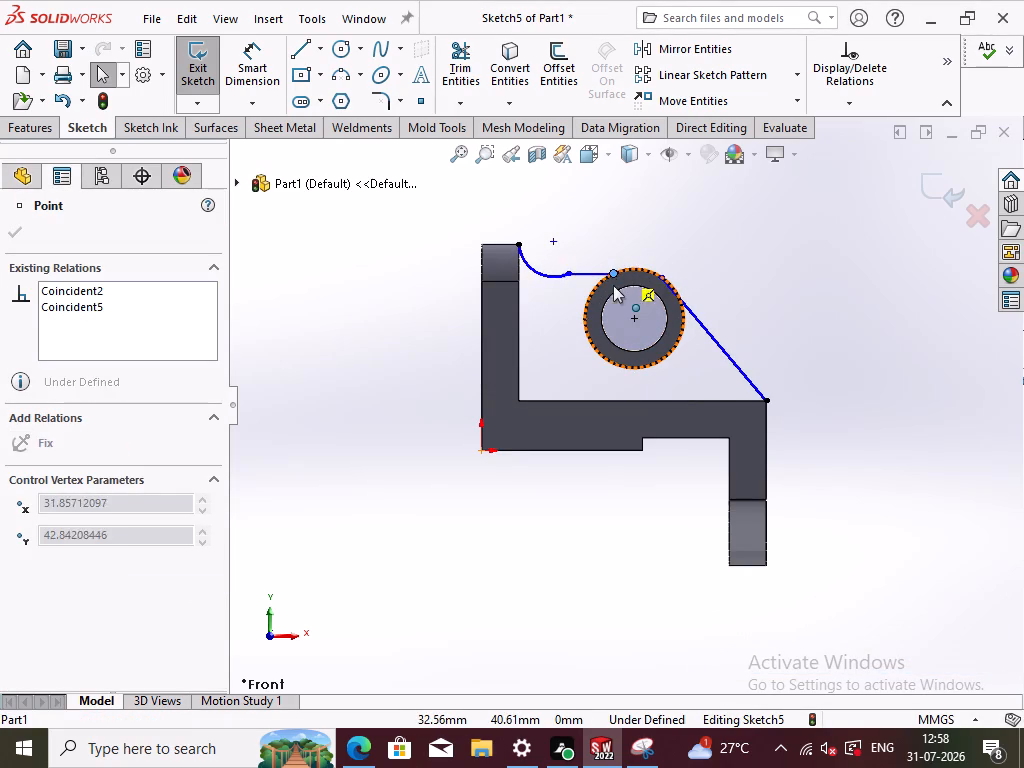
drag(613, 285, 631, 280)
Change the converted outer circle to construction geometry and restore the horizontal line to regular contour geometry.
click(729, 222)
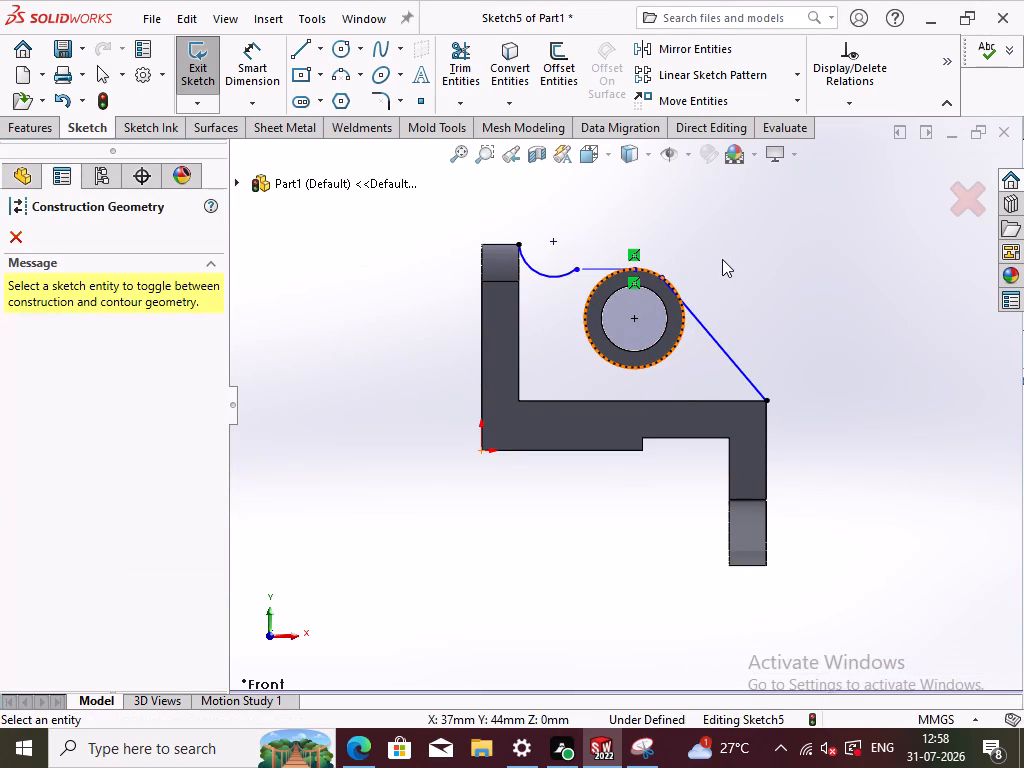
click(722, 259)
click(633, 268)
drag(602, 267, 595, 281)
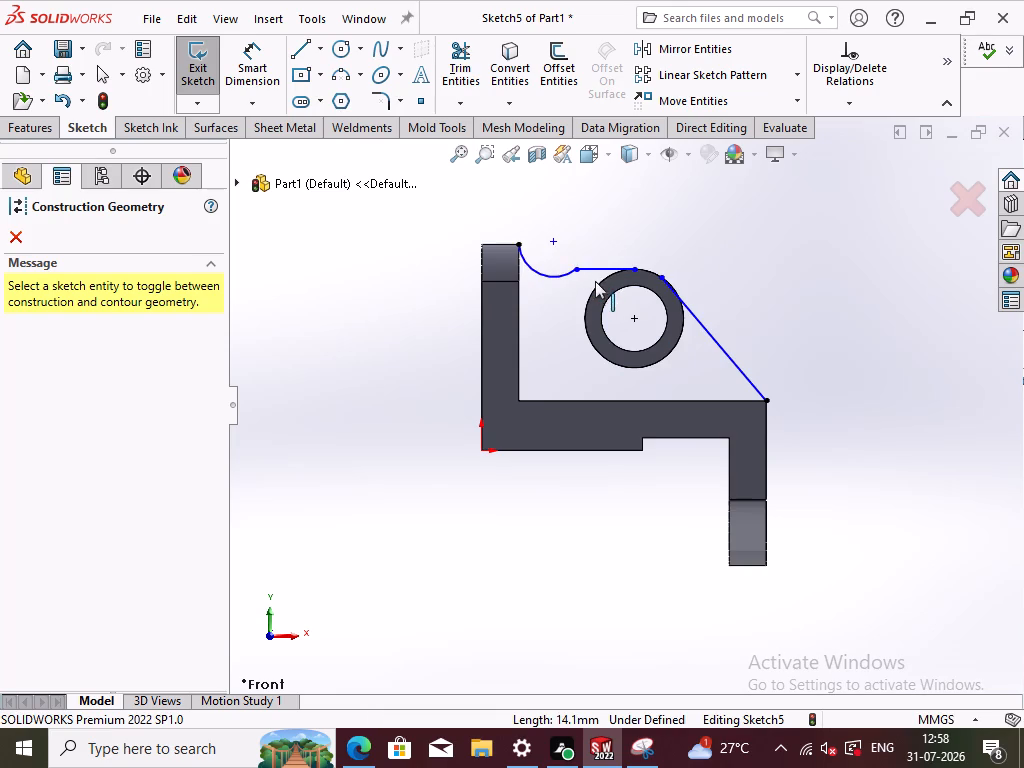
drag(595, 281, 590, 286)
drag(640, 270, 618, 273)
drag(637, 268, 598, 284)
click(618, 246)
click(9, 237)
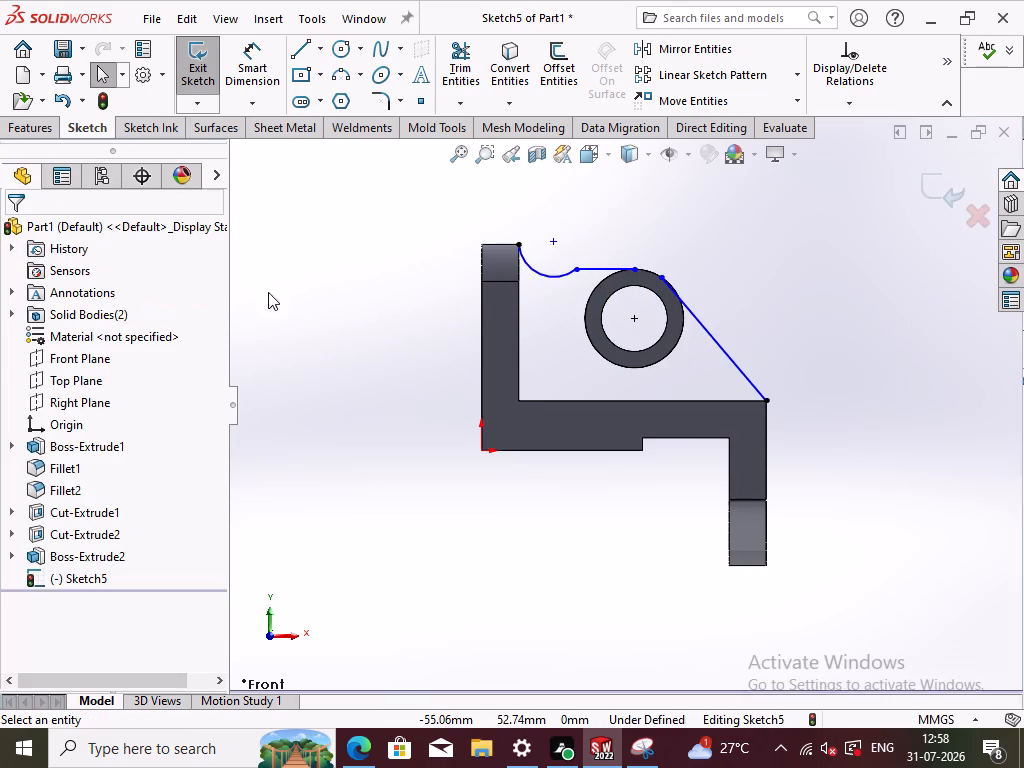
Slide the horizontal line's ring-side endpoint along the construction circle to about X 32.9, Y 43.3 mm.
drag(631, 269, 615, 279)
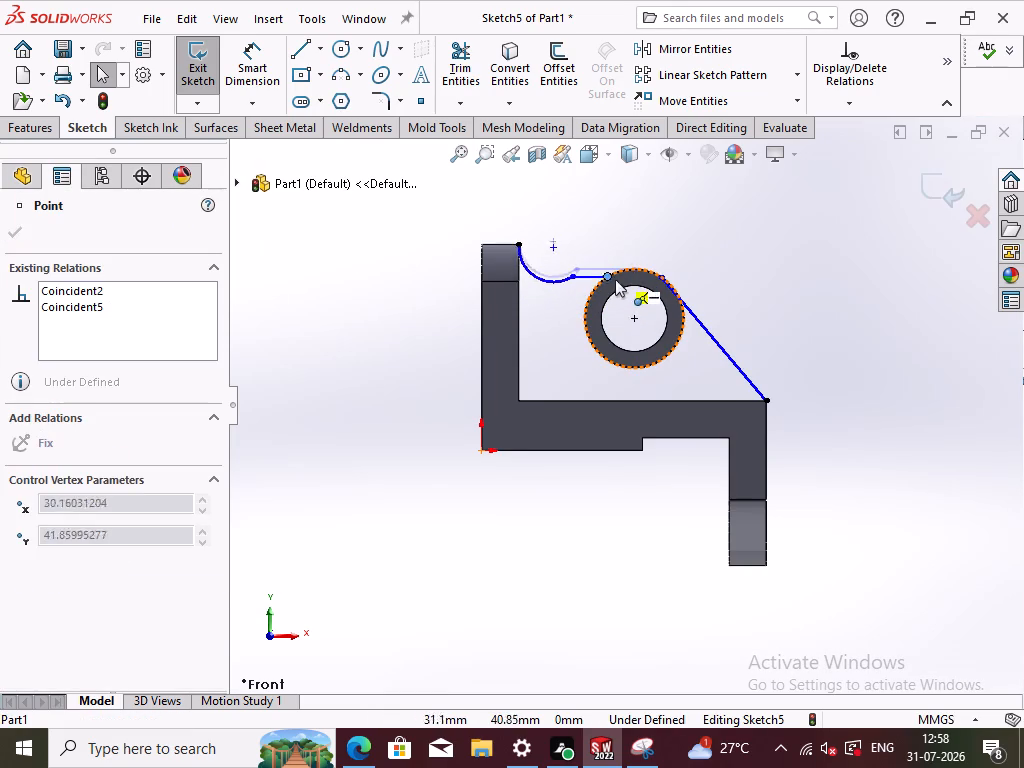
drag(615, 279, 622, 285)
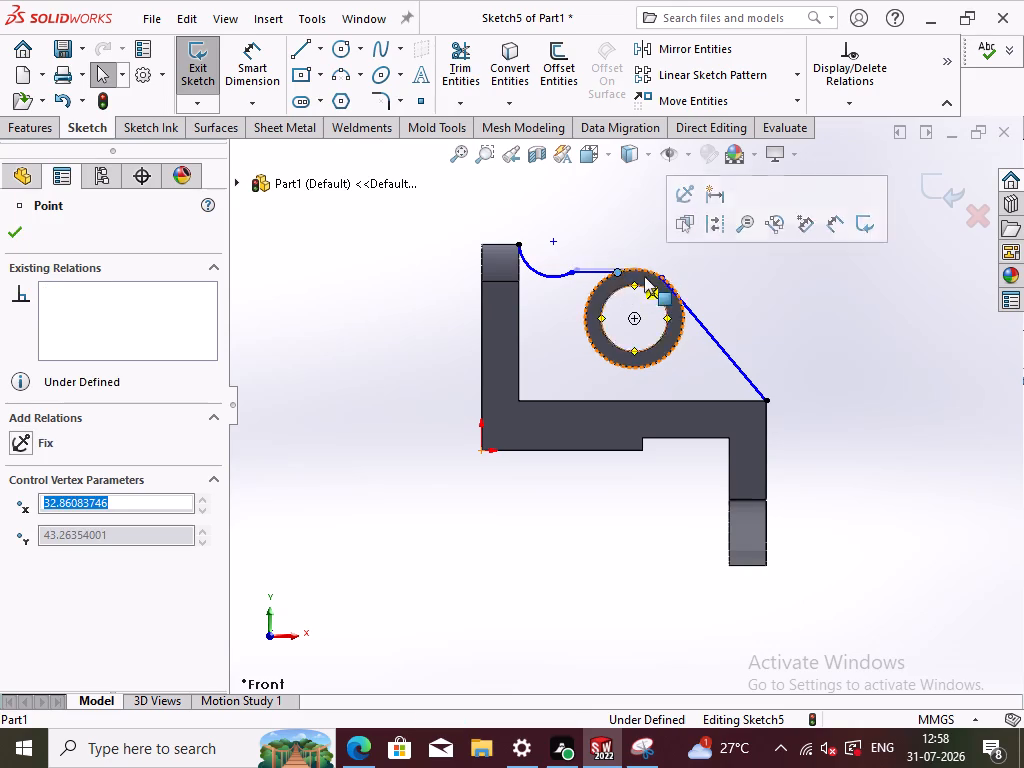
click(740, 281)
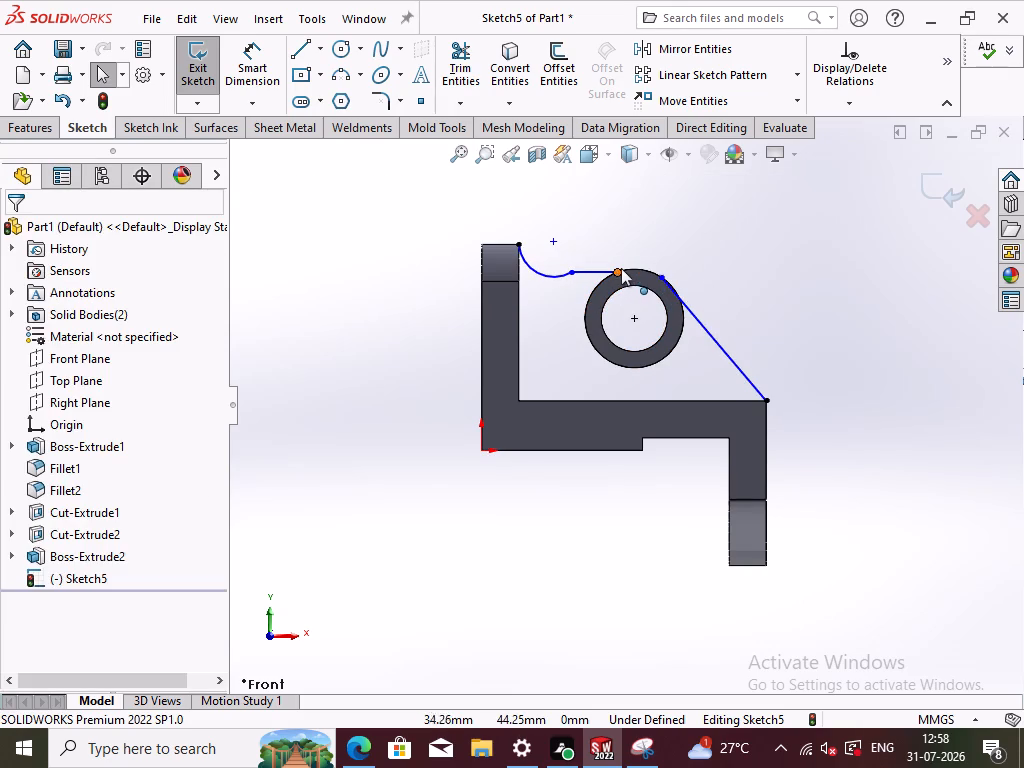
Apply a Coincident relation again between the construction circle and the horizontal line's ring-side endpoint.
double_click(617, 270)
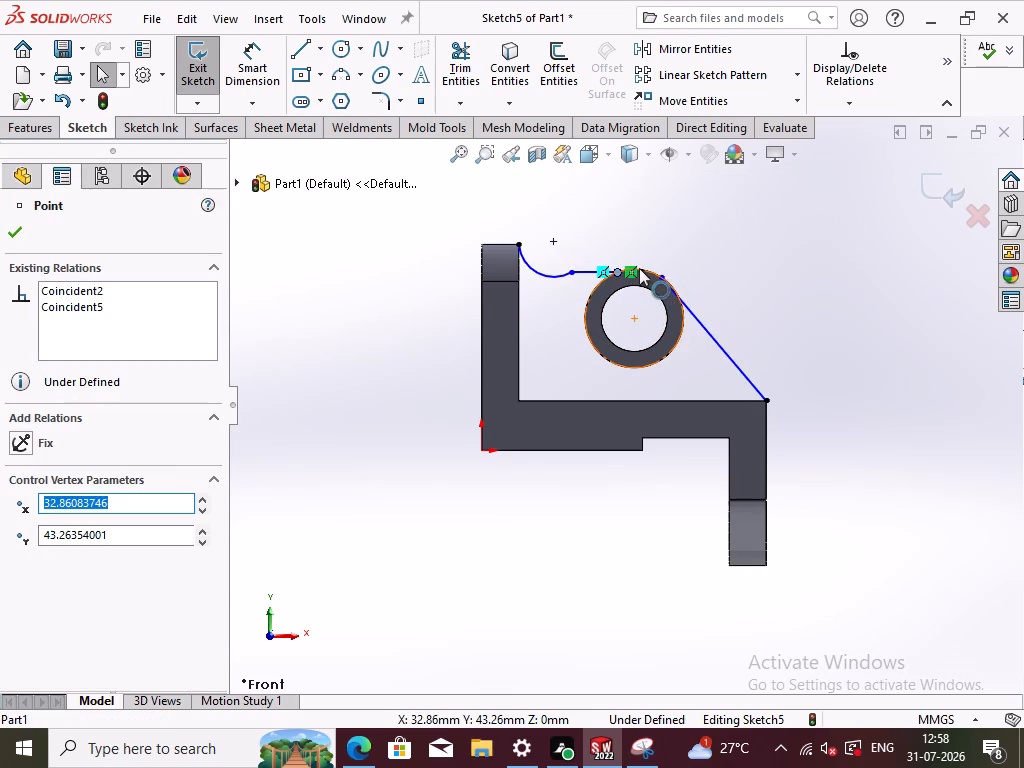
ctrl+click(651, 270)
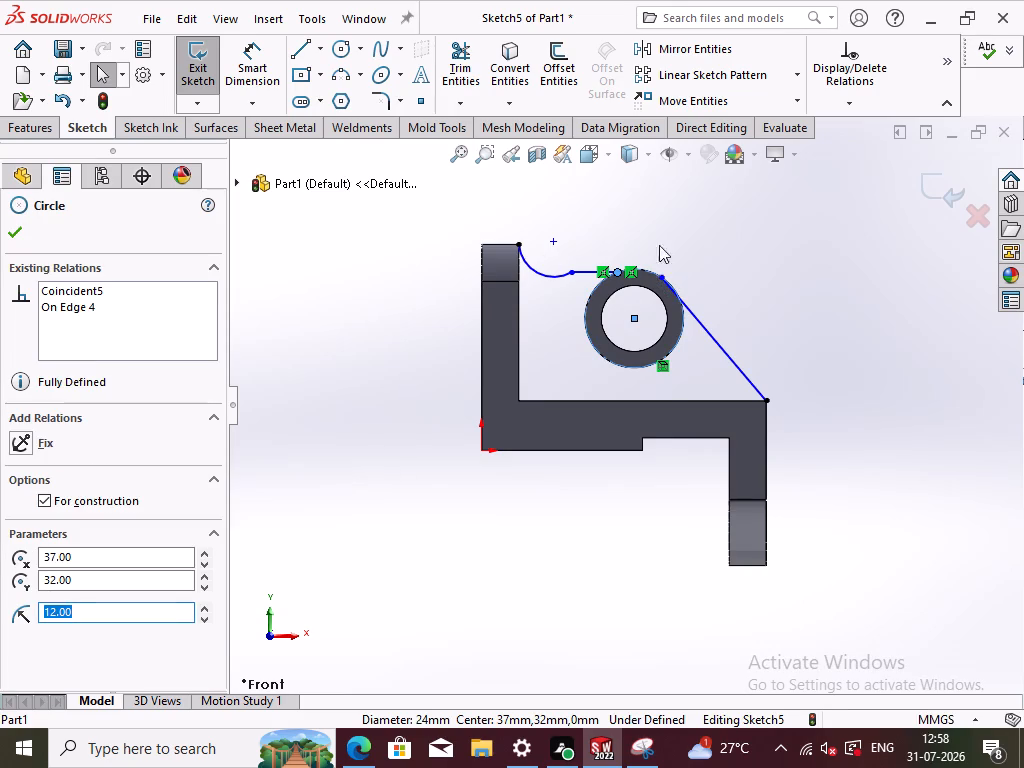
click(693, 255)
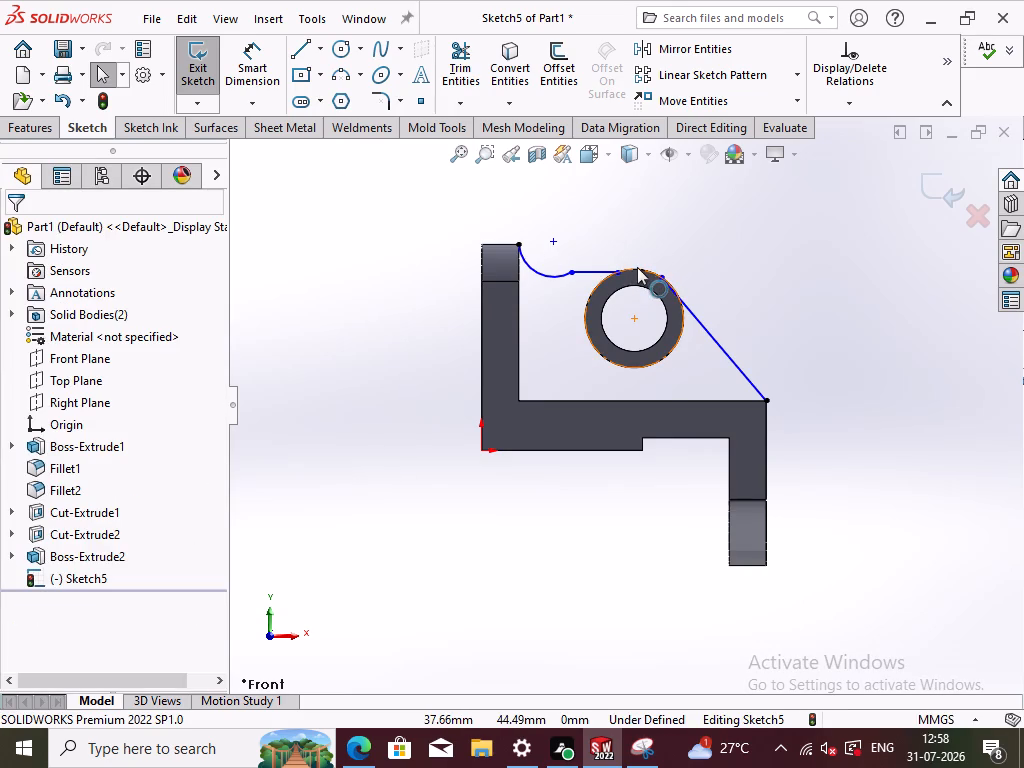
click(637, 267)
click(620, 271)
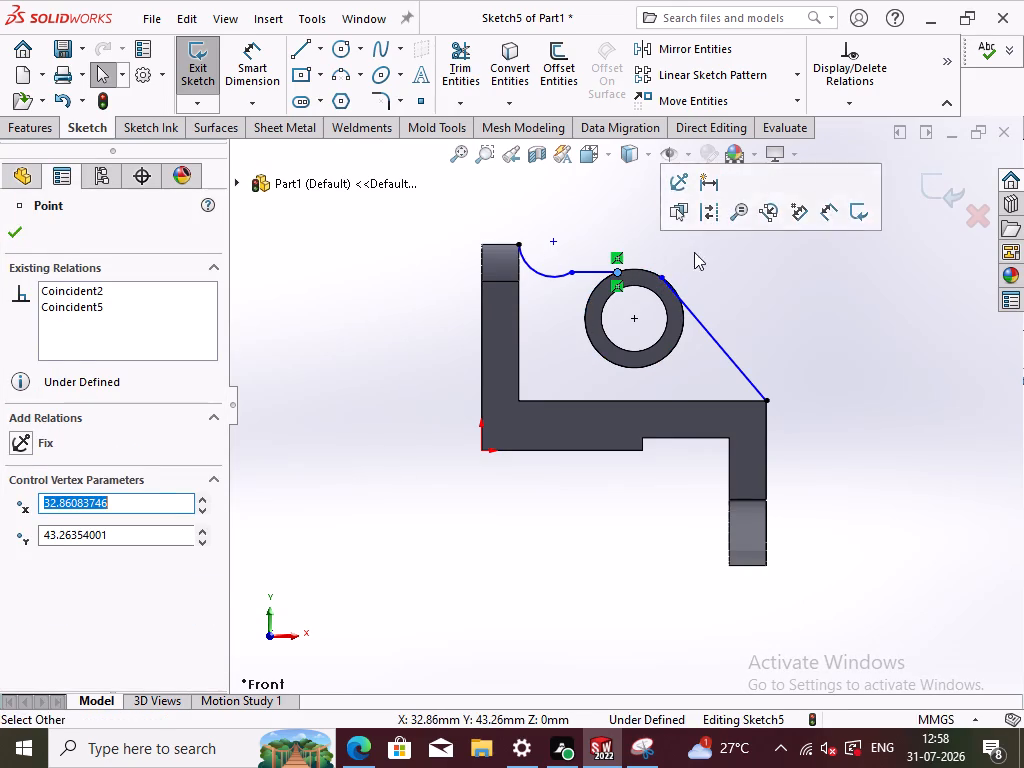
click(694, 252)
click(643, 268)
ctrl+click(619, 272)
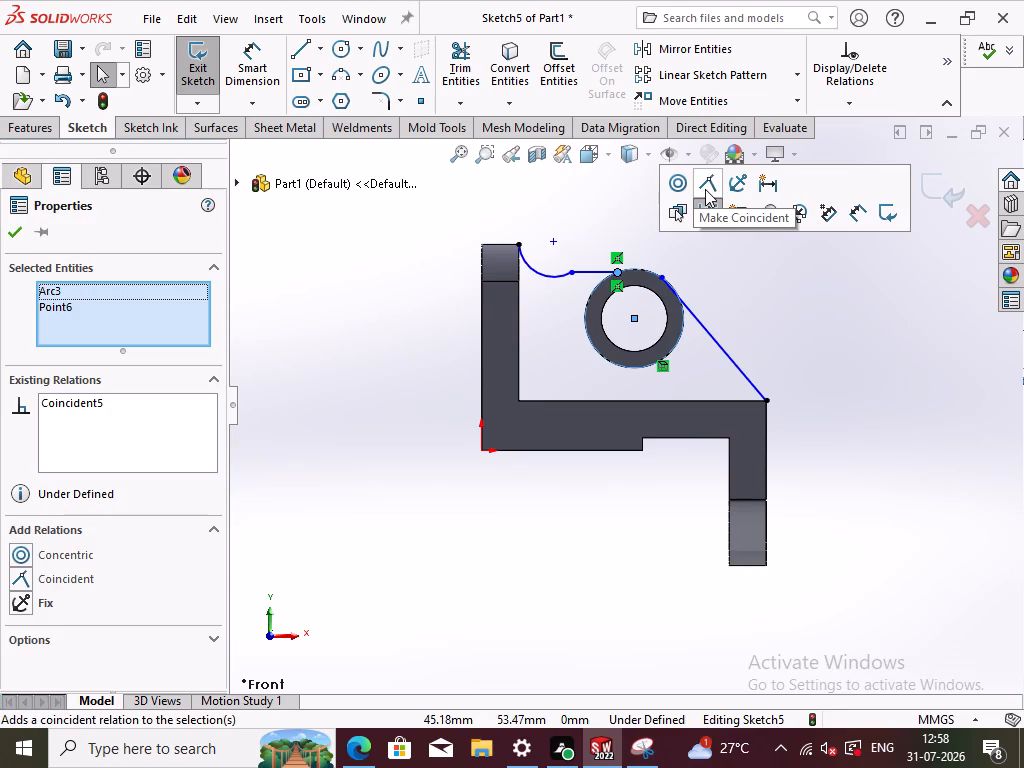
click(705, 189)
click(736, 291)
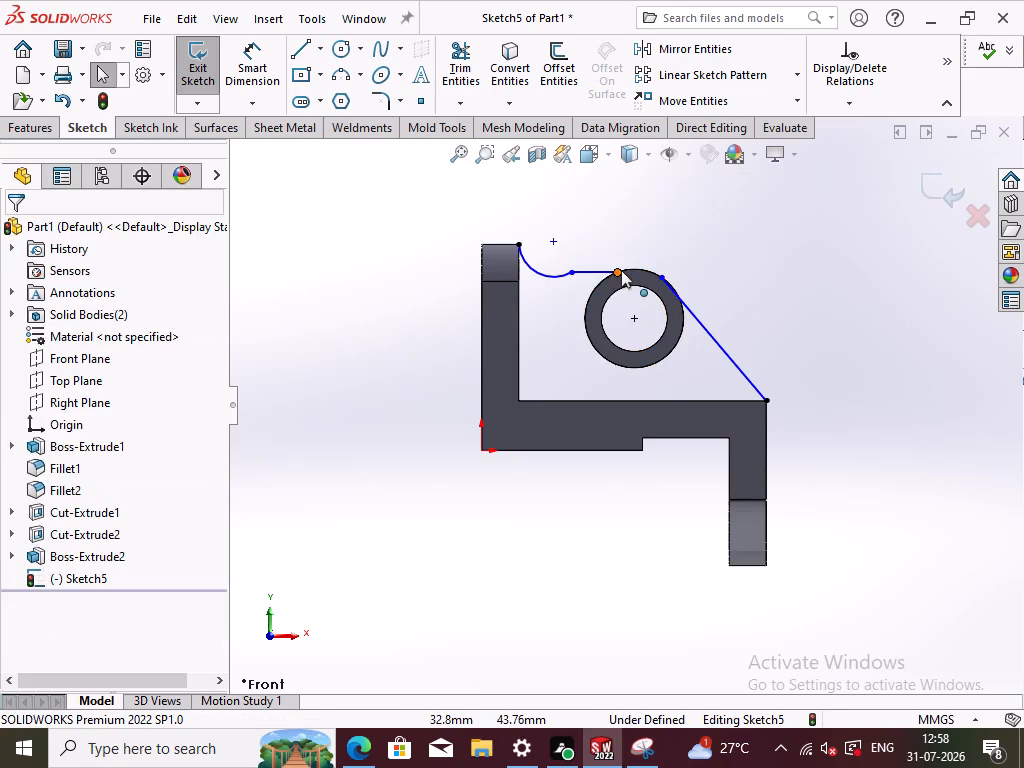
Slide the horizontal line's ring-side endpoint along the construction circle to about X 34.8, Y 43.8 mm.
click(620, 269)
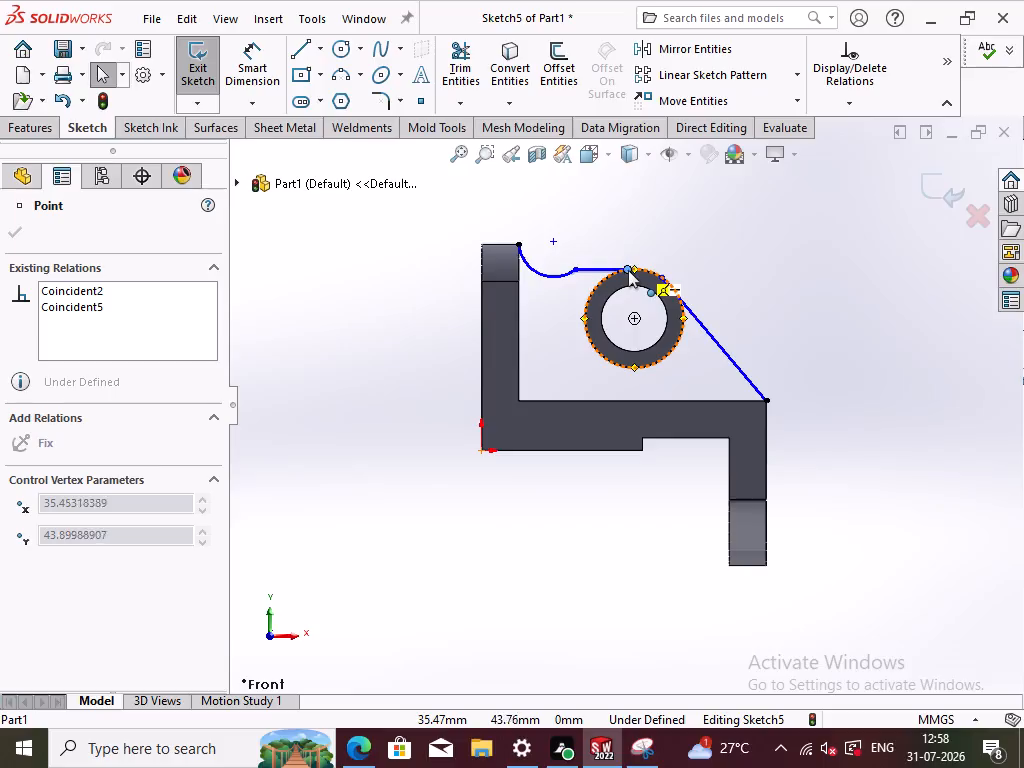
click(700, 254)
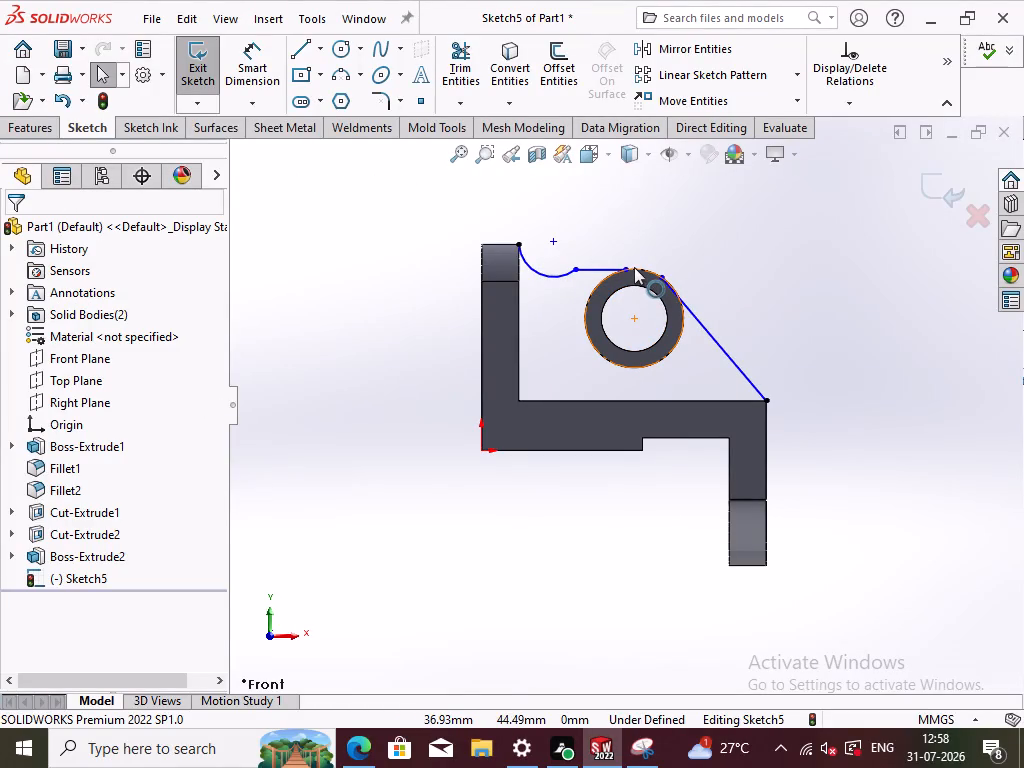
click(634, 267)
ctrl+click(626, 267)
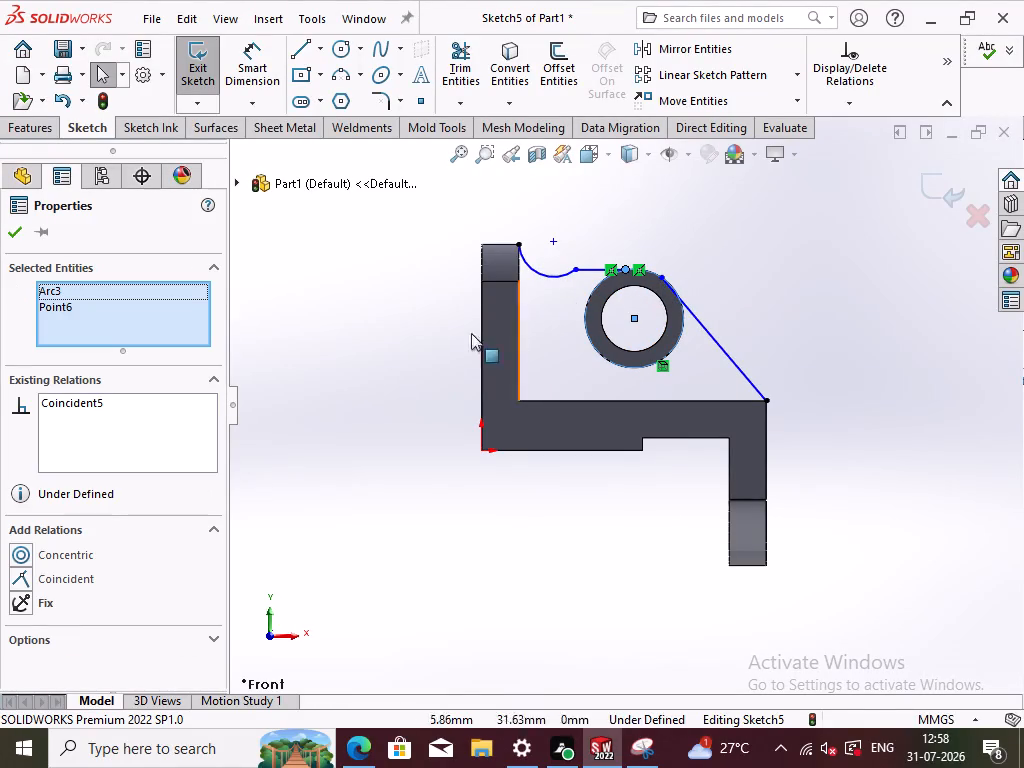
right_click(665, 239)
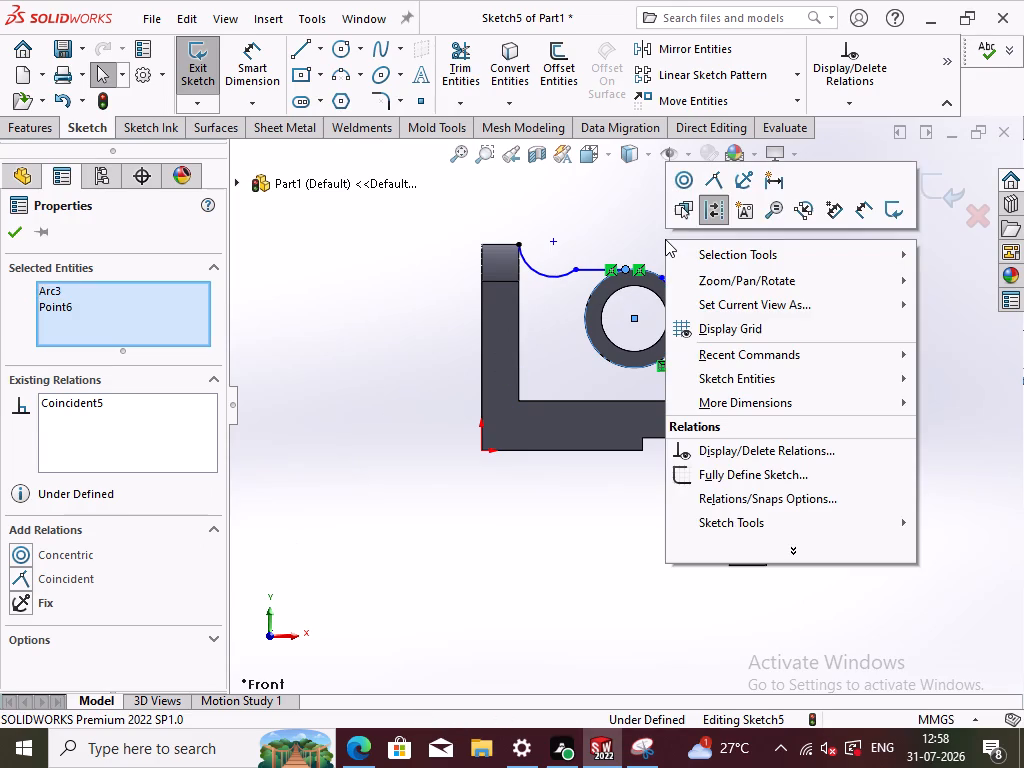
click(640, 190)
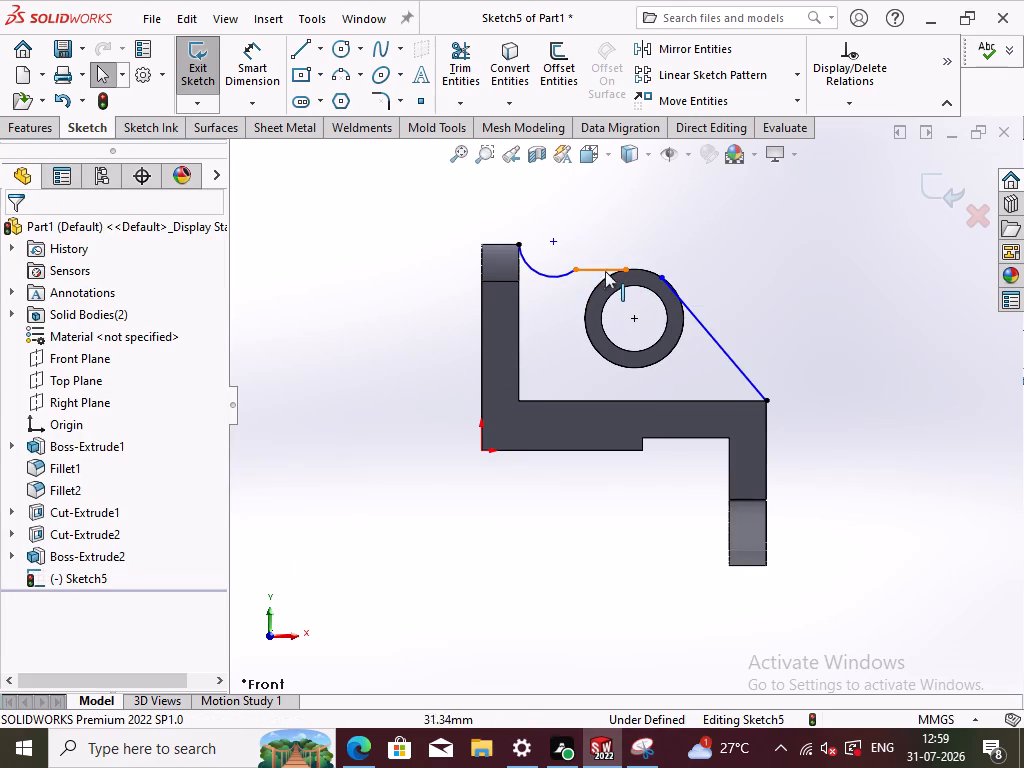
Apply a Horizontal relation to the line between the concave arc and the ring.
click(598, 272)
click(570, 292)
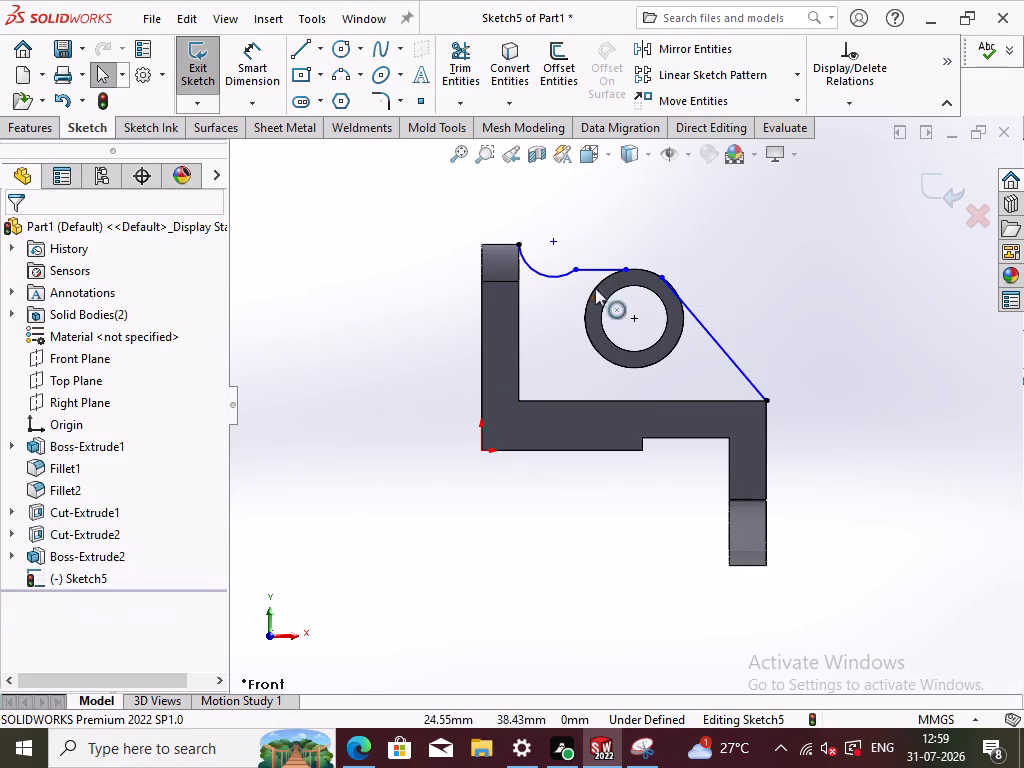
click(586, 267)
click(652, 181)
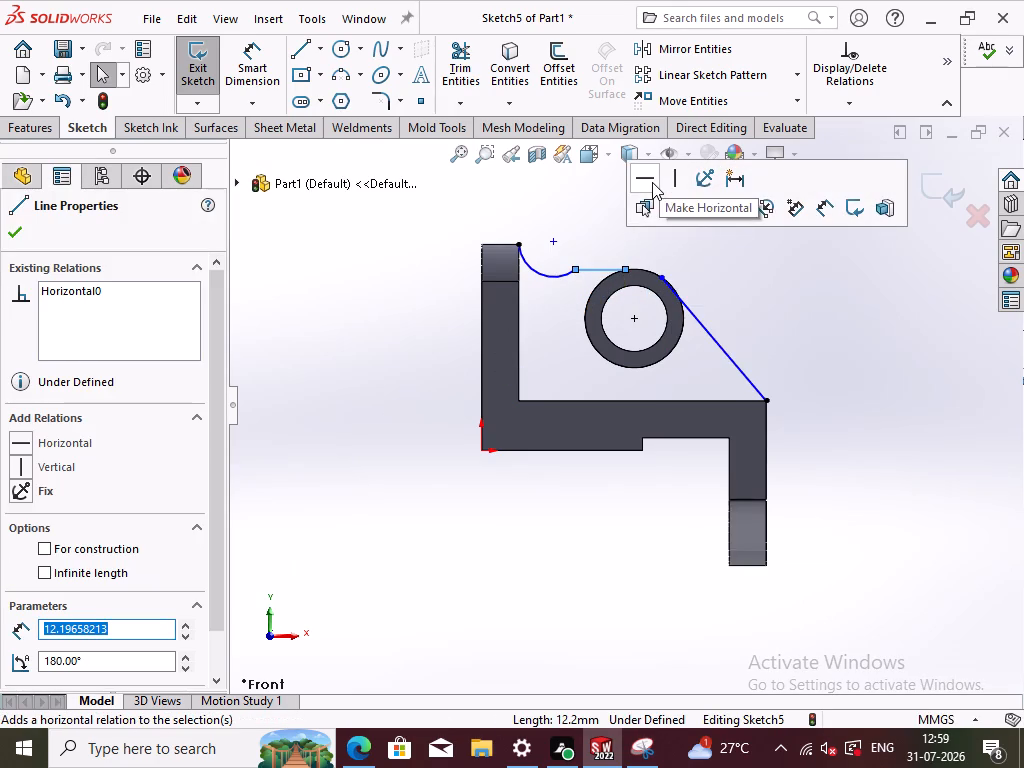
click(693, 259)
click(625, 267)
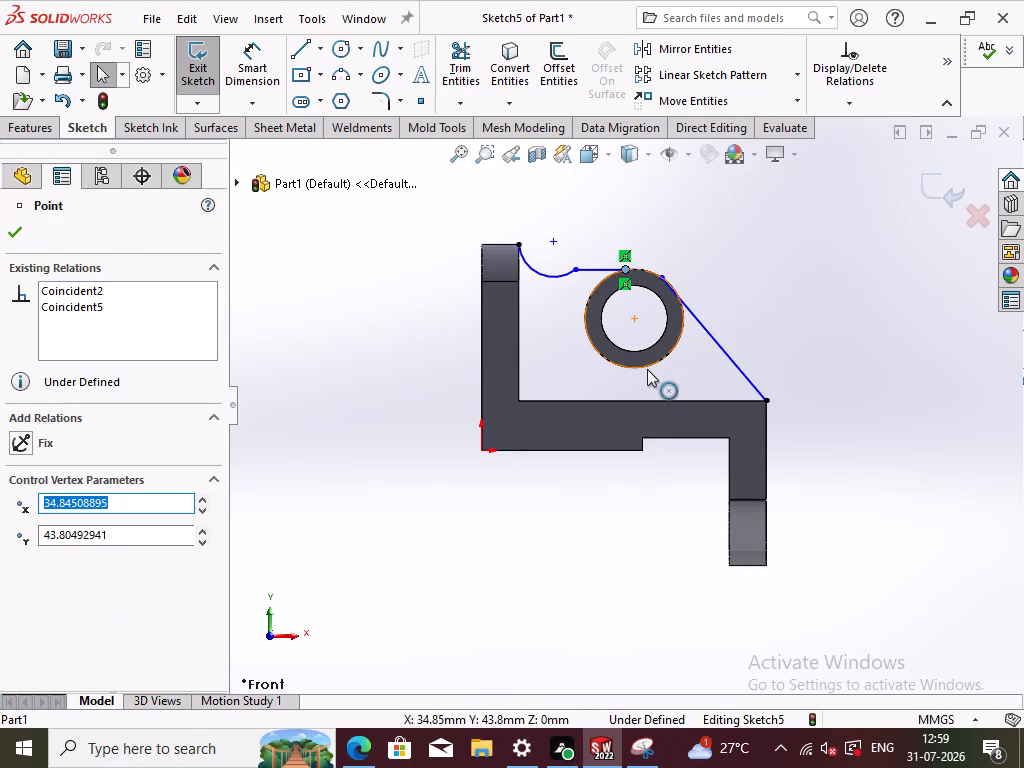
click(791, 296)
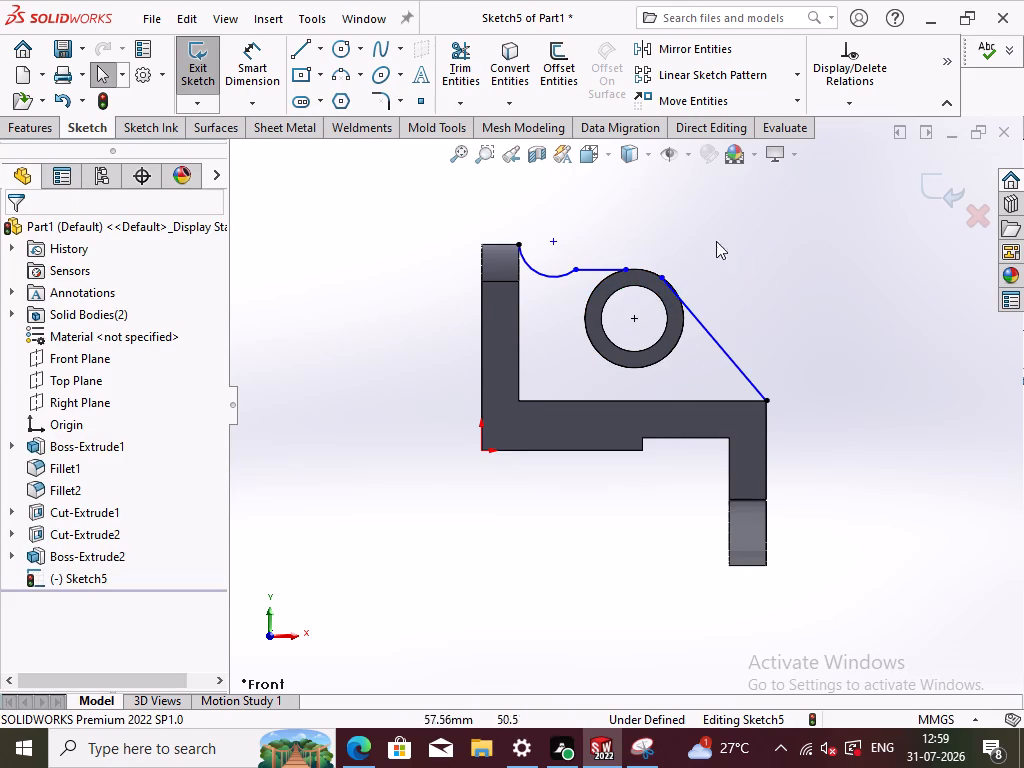
Add a Tangent relation between the horizontal line and the ring's construction circle.
drag(668, 216, 606, 269)
click(661, 181)
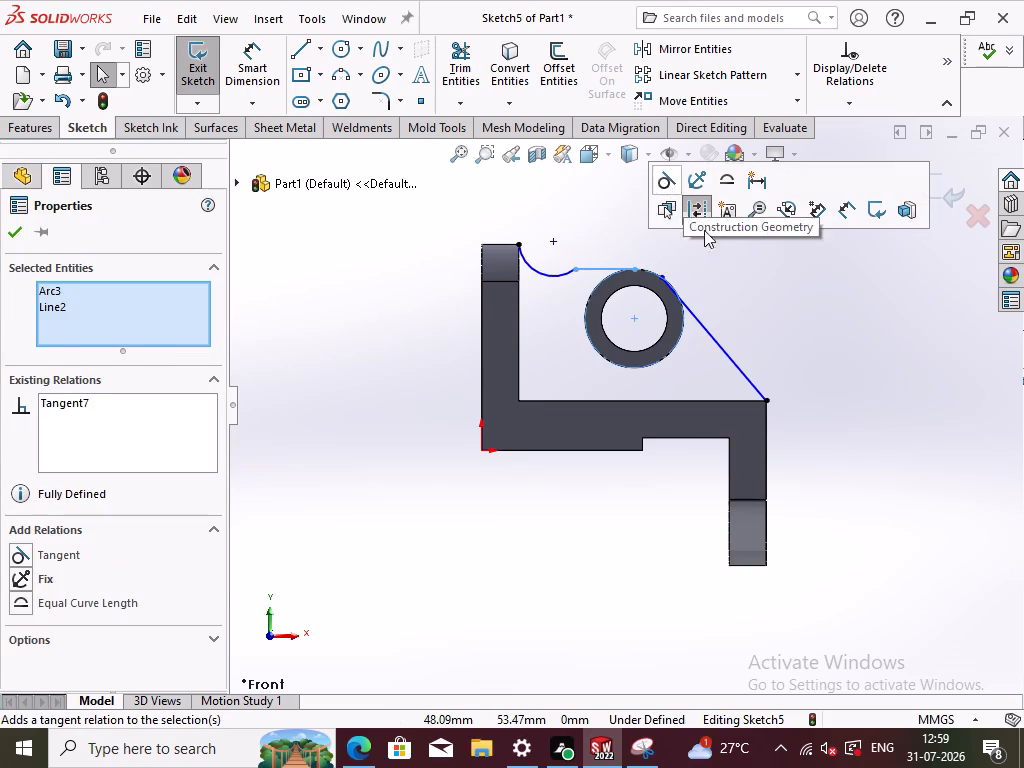
click(736, 261)
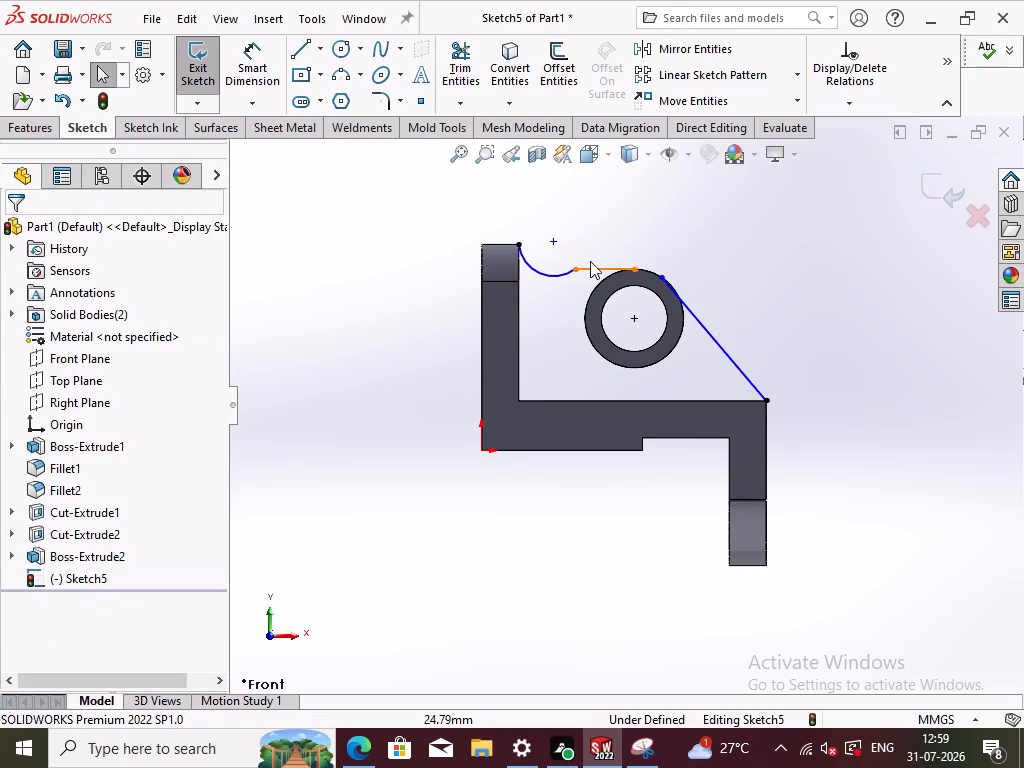
Add a Tangent relation between the concave arc beside the upright leg and the horizontal line.
drag(608, 239, 567, 276)
click(721, 270)
drag(582, 254, 561, 264)
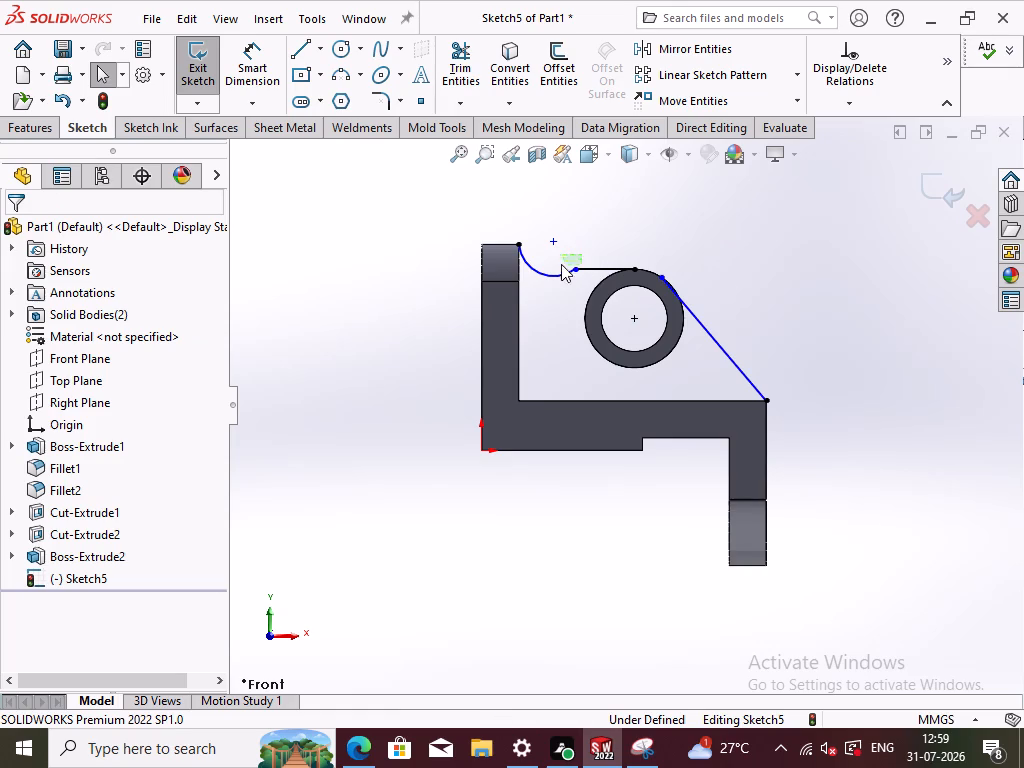
drag(561, 264, 559, 278)
click(626, 186)
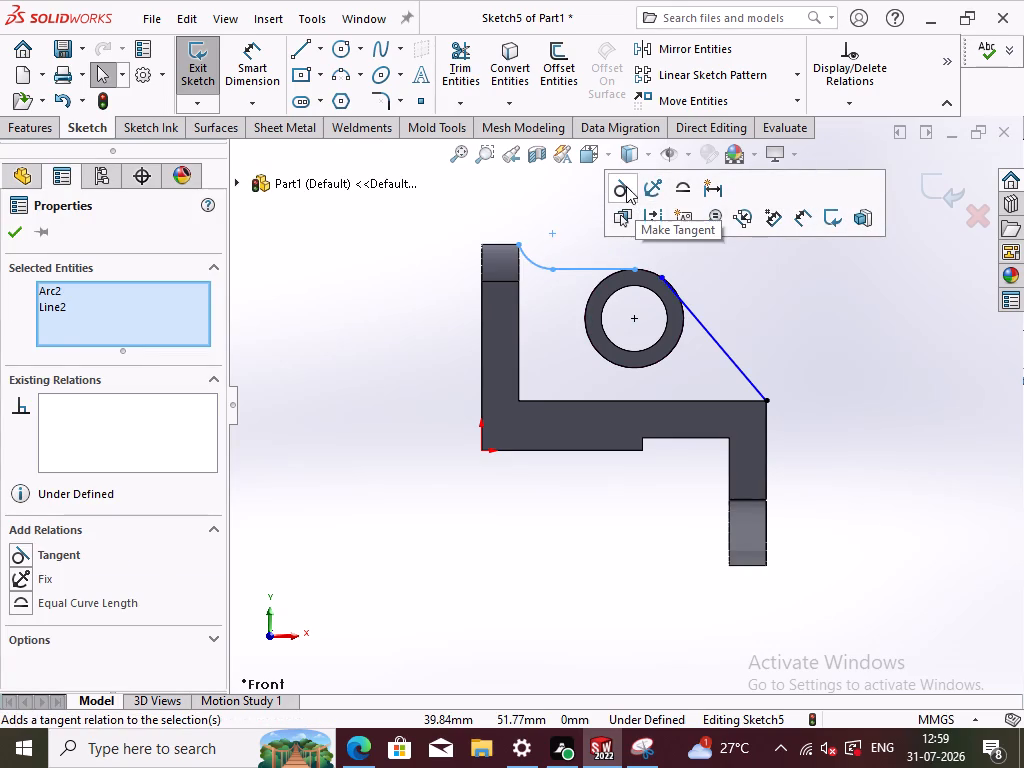
click(774, 282)
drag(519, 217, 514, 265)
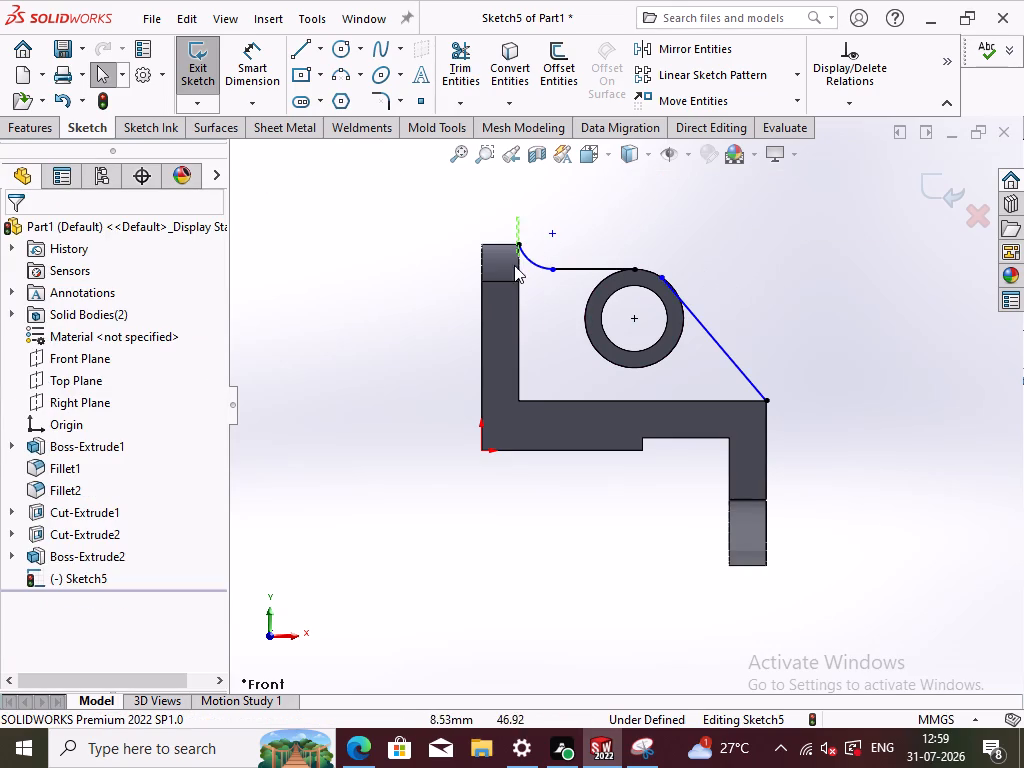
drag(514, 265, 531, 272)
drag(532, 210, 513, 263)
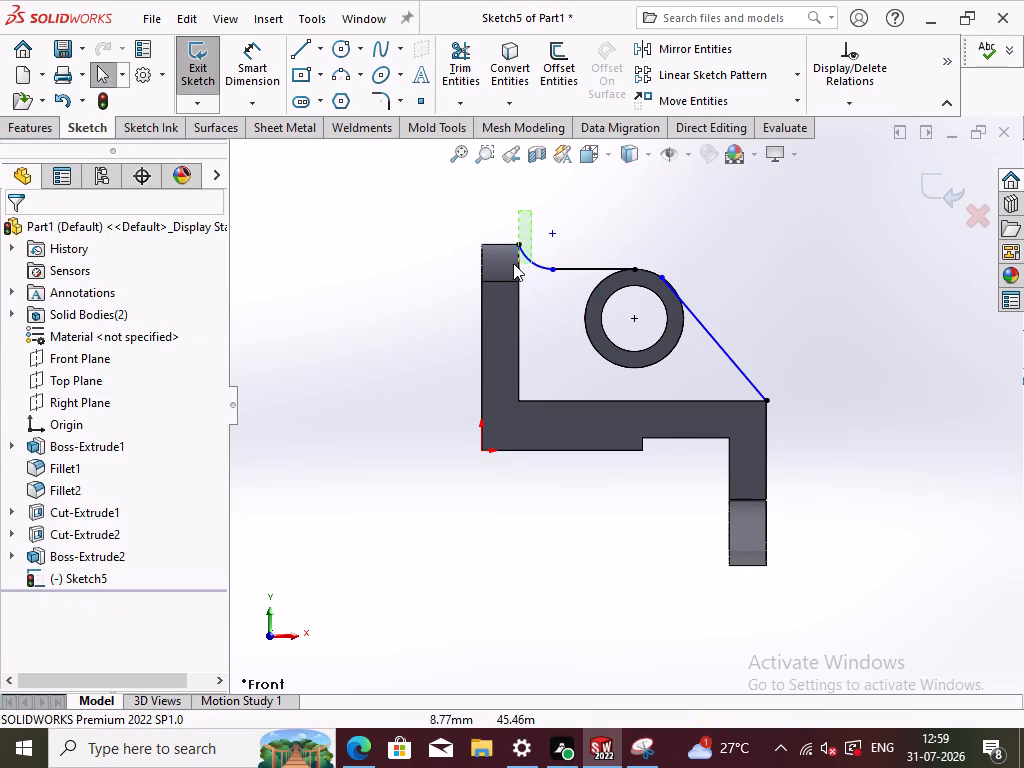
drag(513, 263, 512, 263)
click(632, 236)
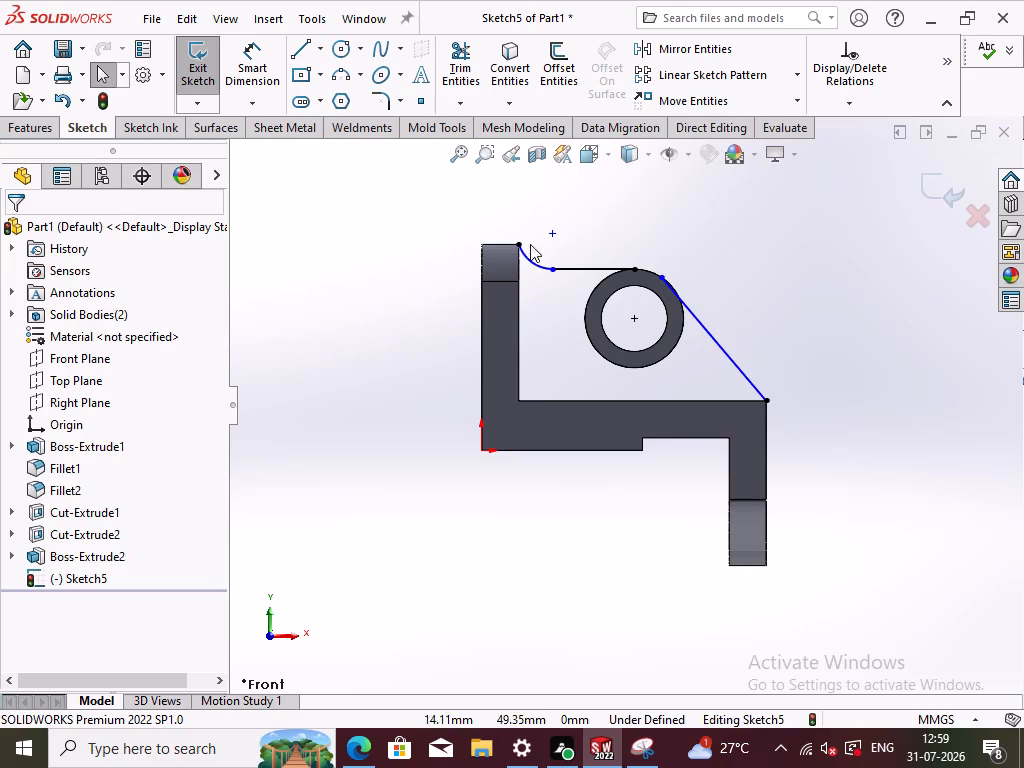
Dimension the concave arc beside the upright leg with a 16 mm radius.
right_drag(381, 402, 362, 341)
right_drag(362, 341, 358, 328)
click(535, 267)
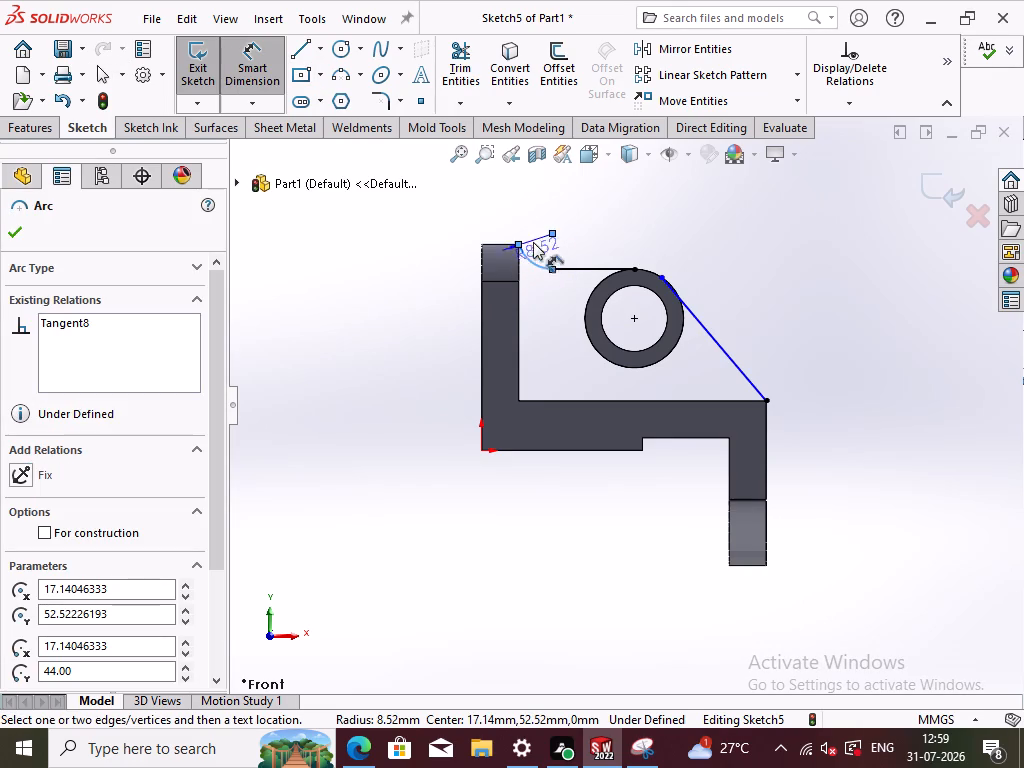
click(580, 208)
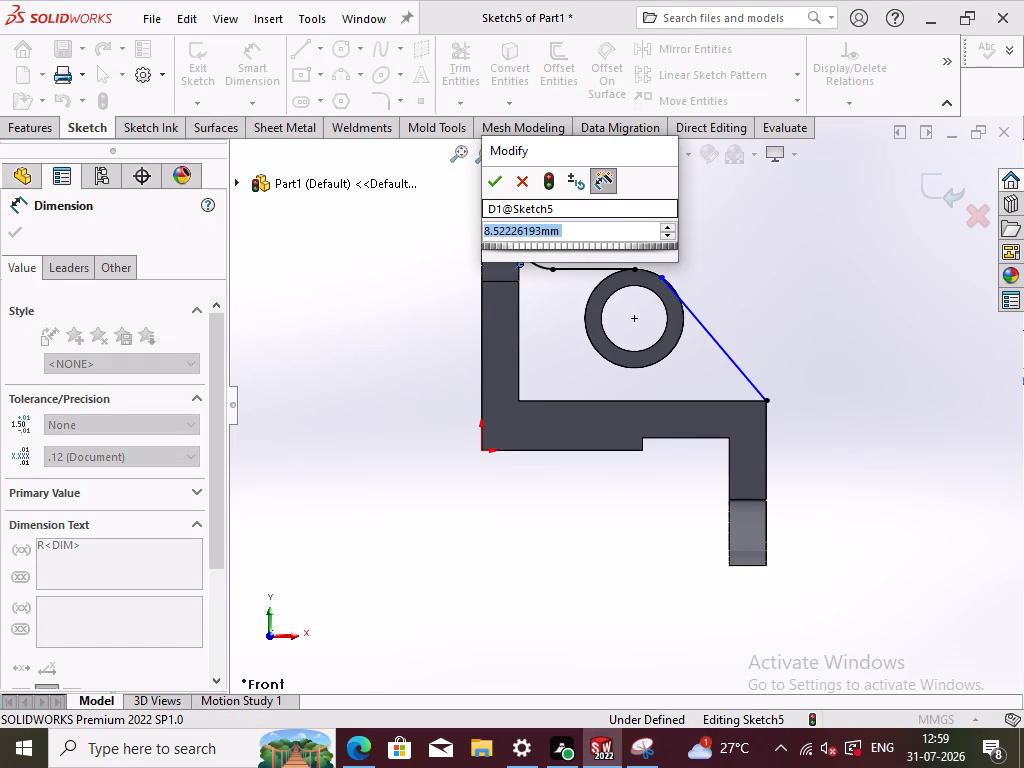
text(16)
key(Return)
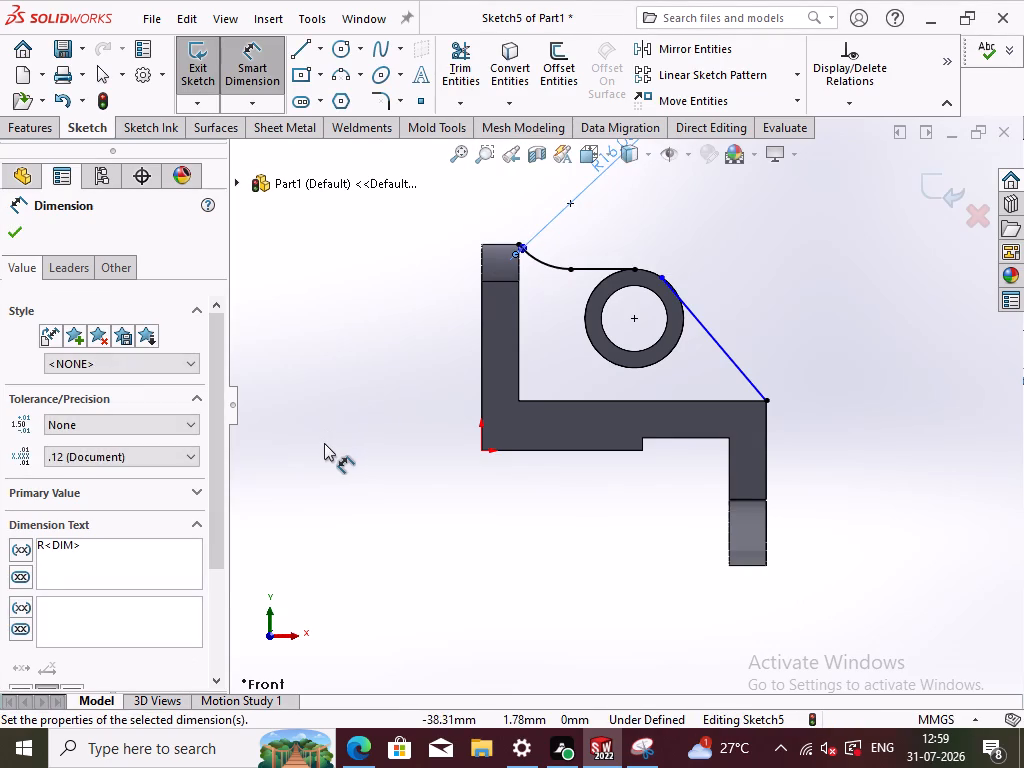
click(324, 443)
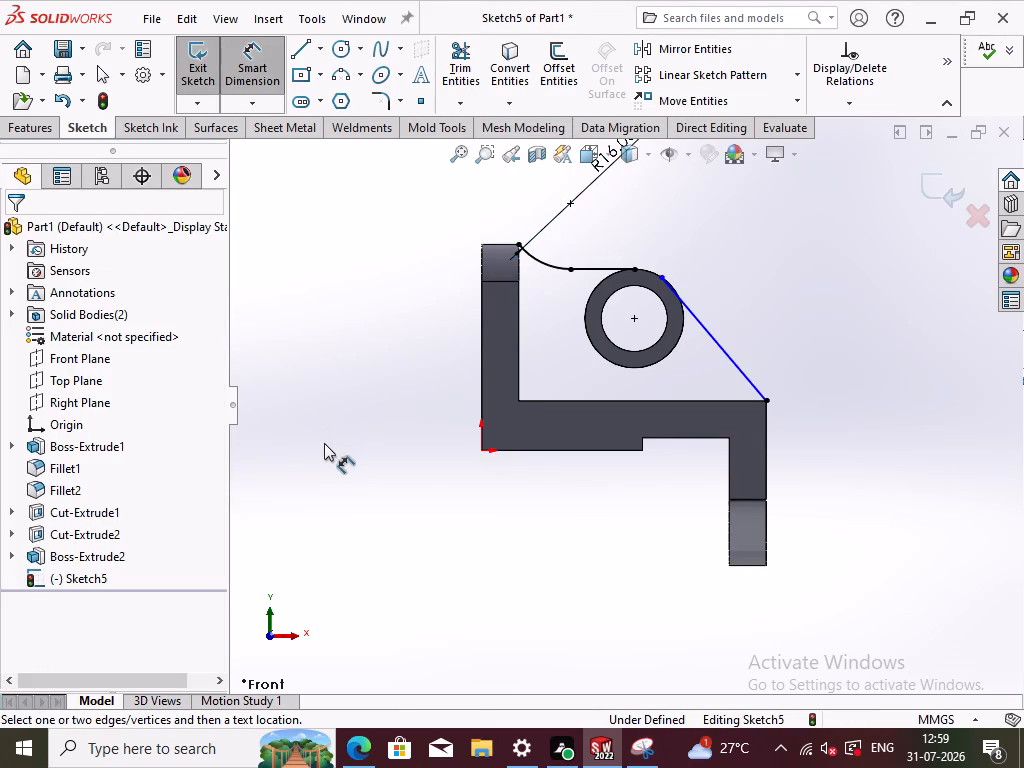
Add a Tangent relation between the slanted line and the ring's construction circle.
drag(724, 260, 670, 288)
click(223, 58)
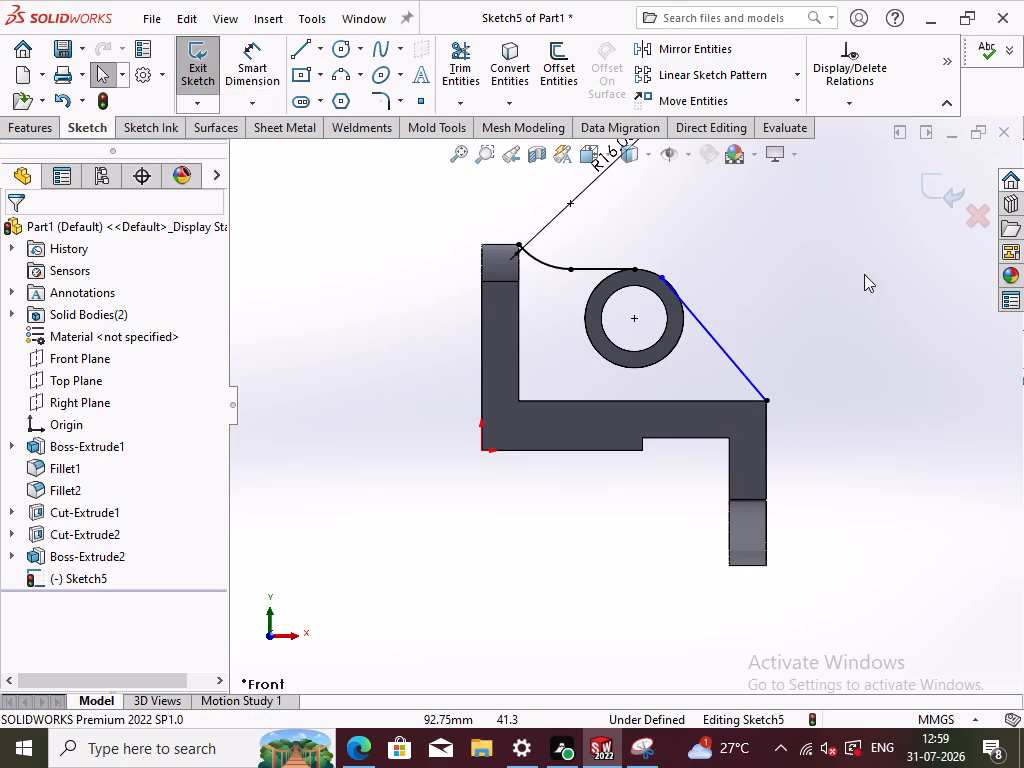
drag(762, 252, 661, 291)
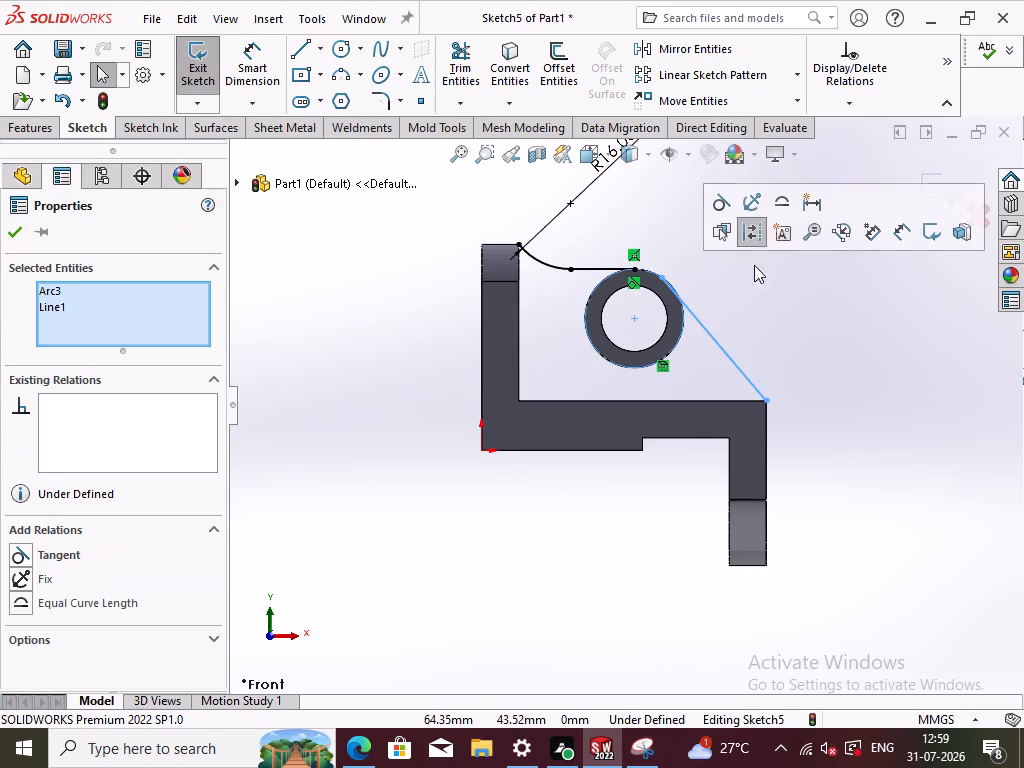
click(723, 202)
click(780, 312)
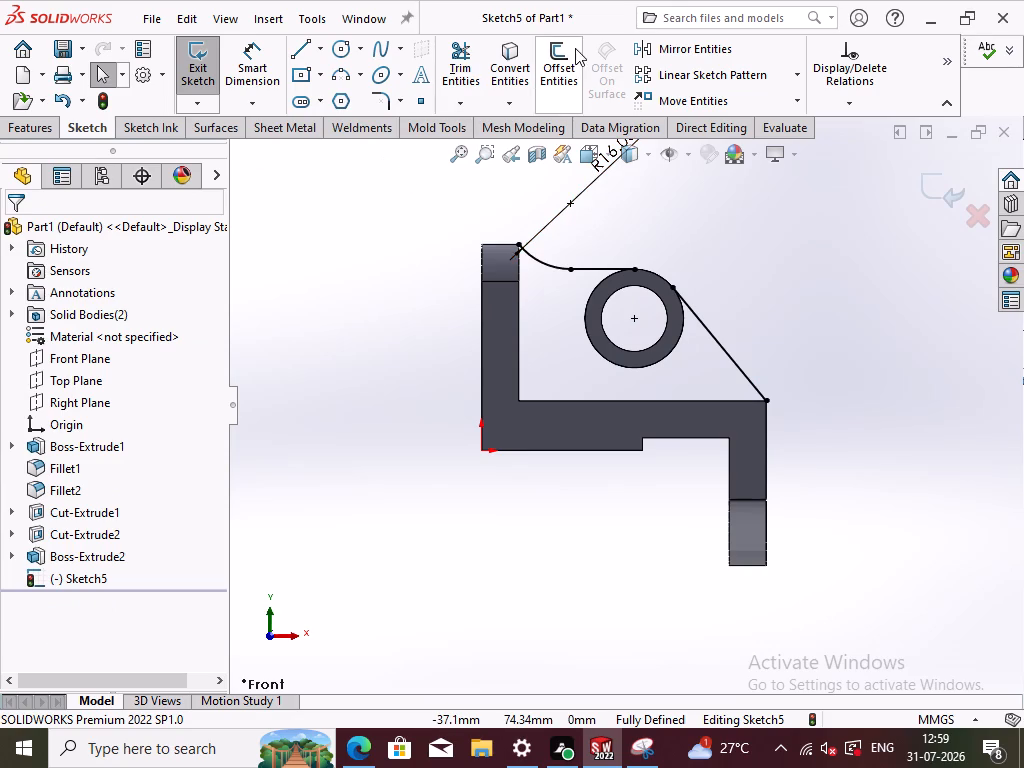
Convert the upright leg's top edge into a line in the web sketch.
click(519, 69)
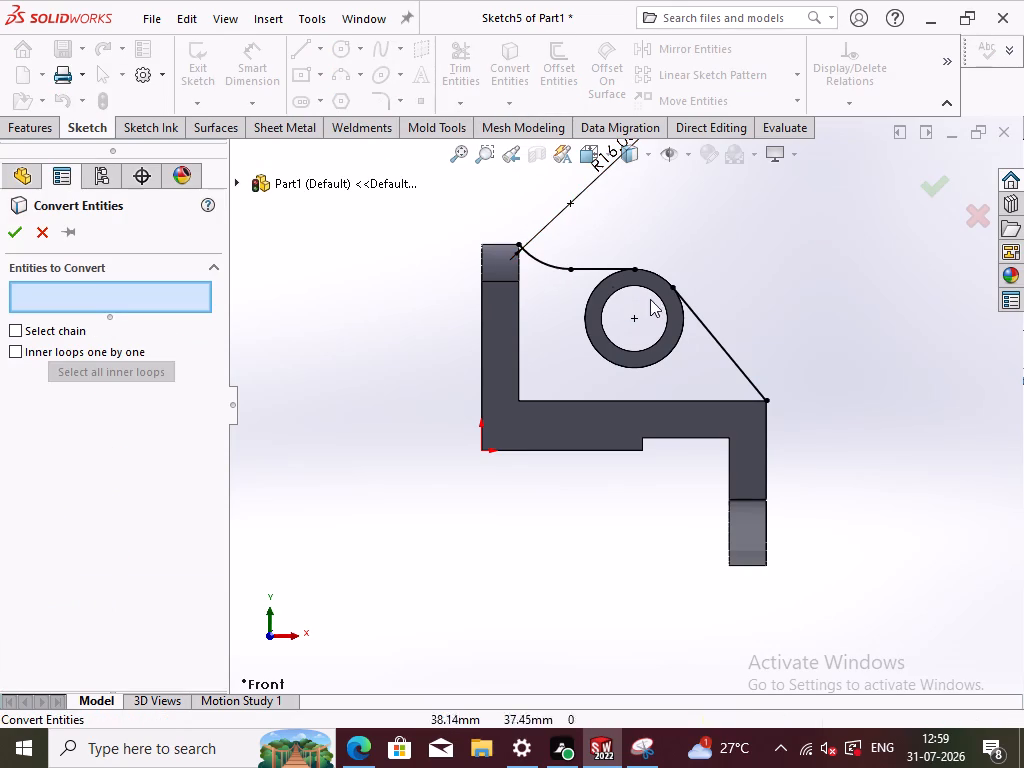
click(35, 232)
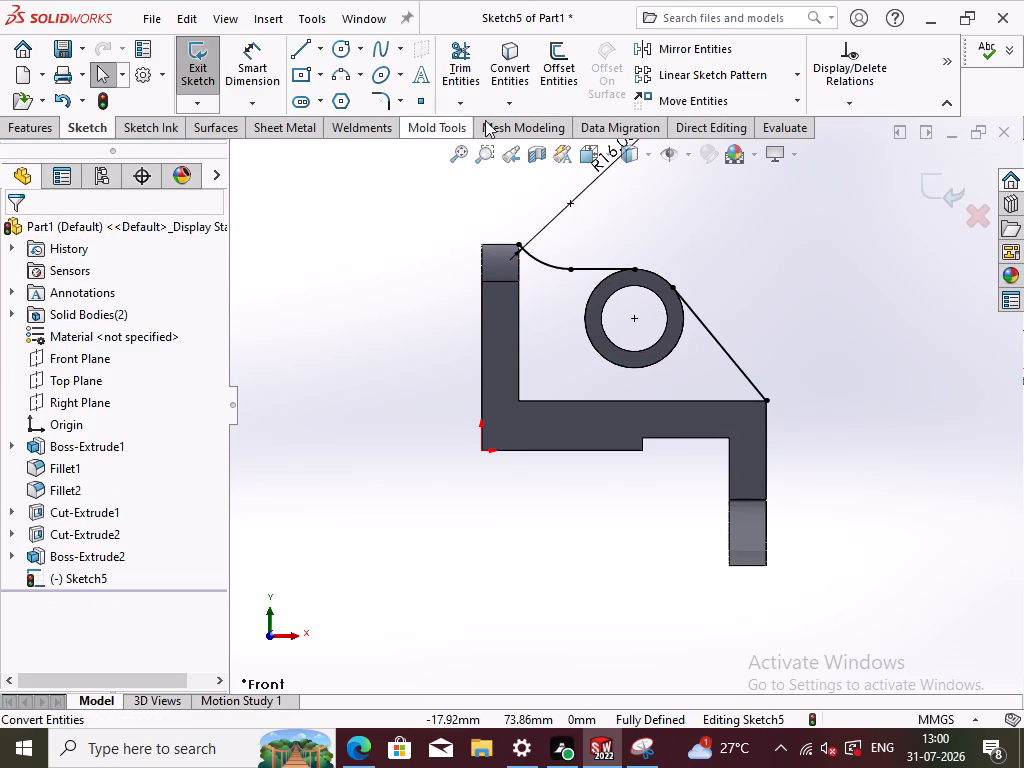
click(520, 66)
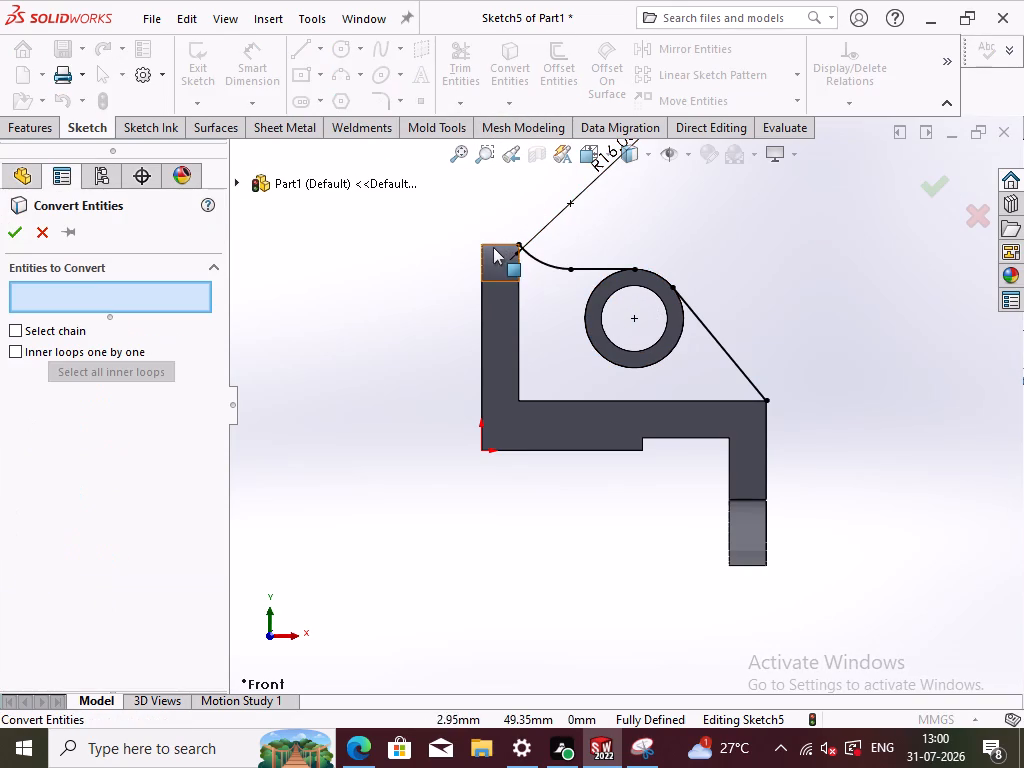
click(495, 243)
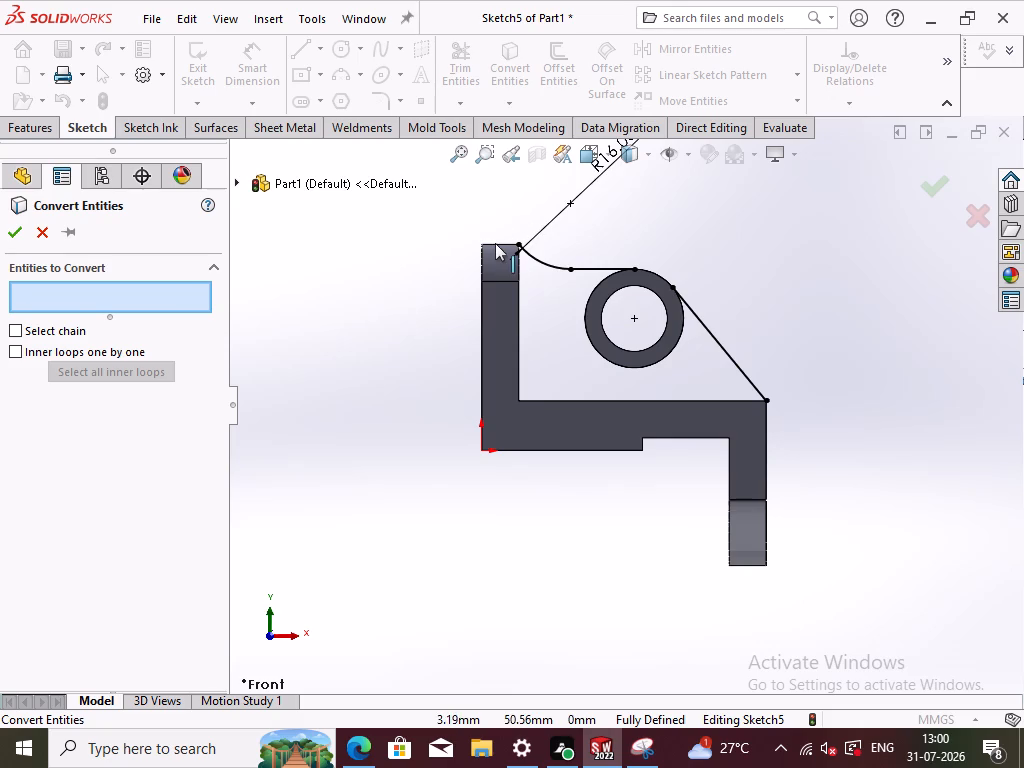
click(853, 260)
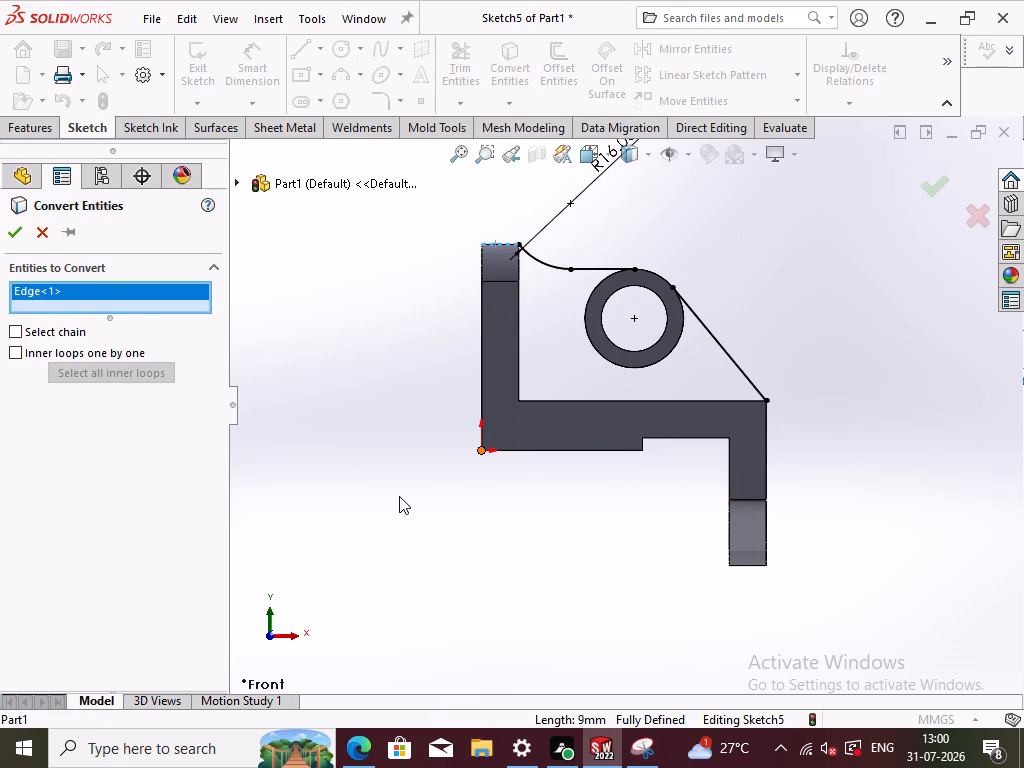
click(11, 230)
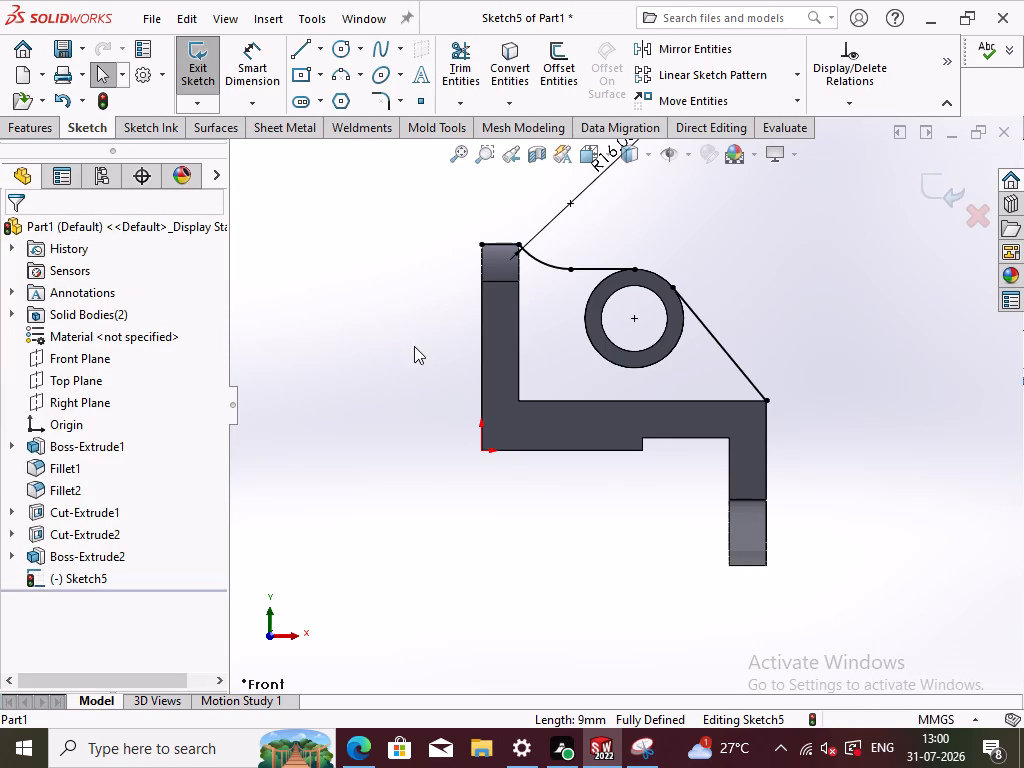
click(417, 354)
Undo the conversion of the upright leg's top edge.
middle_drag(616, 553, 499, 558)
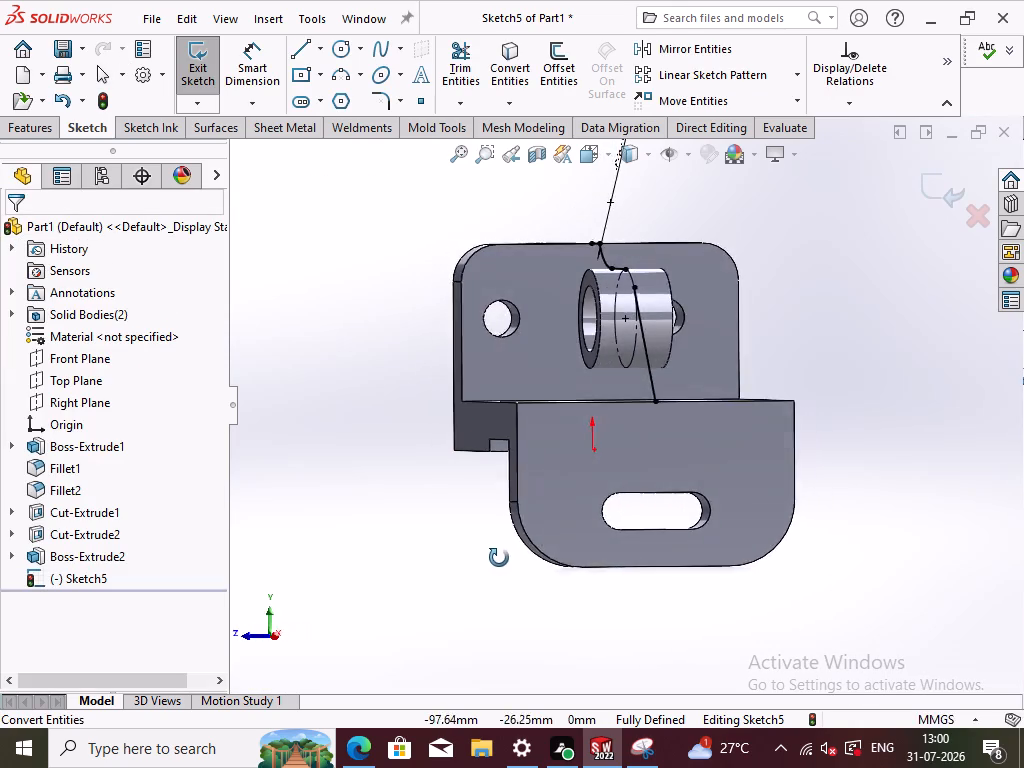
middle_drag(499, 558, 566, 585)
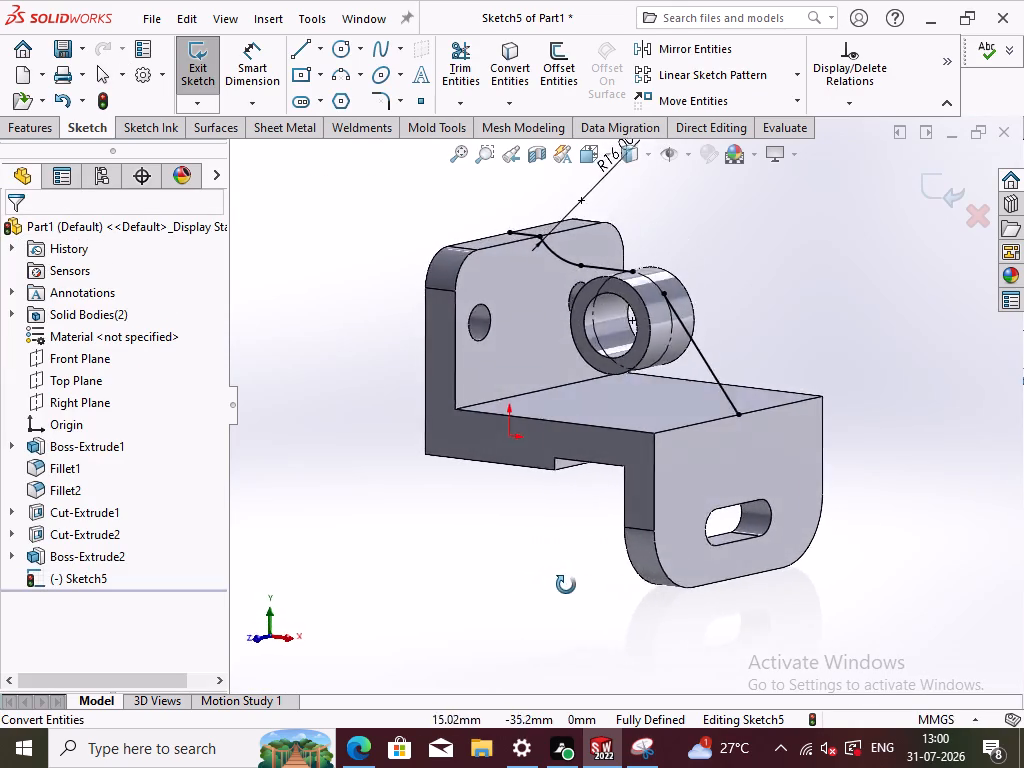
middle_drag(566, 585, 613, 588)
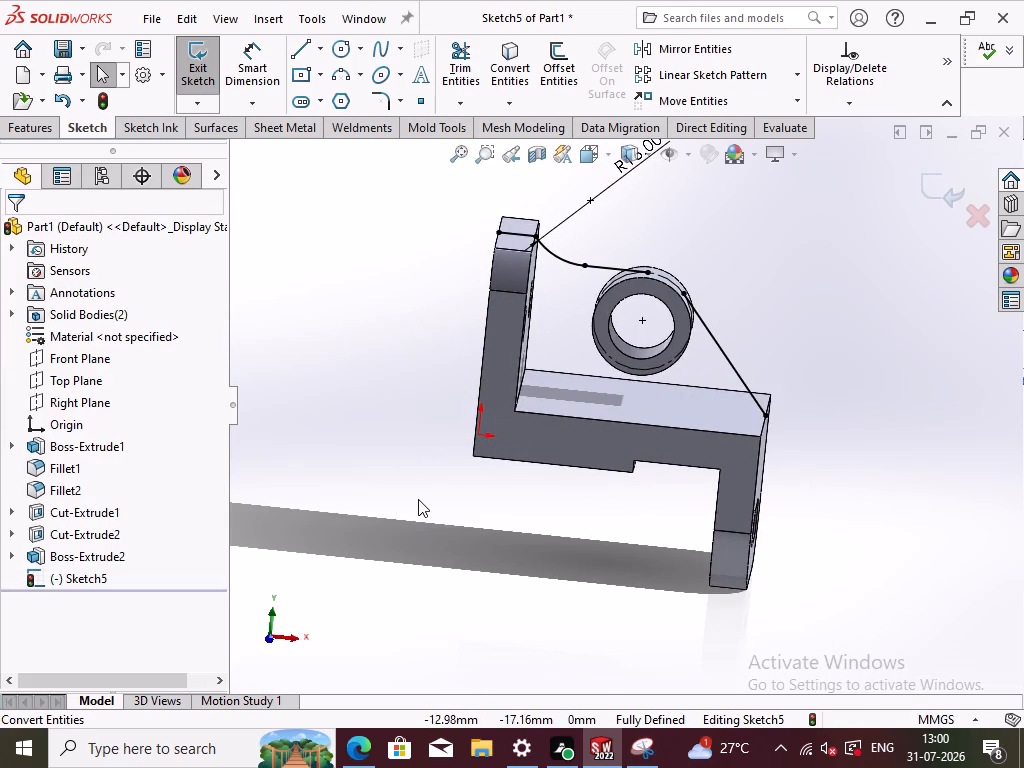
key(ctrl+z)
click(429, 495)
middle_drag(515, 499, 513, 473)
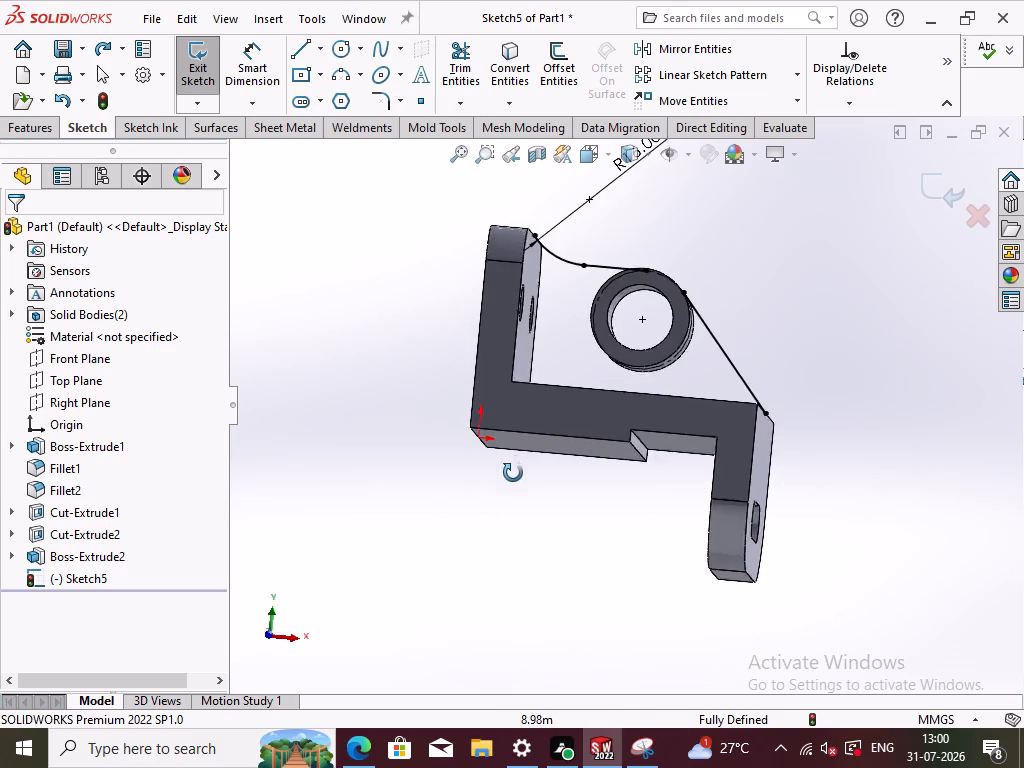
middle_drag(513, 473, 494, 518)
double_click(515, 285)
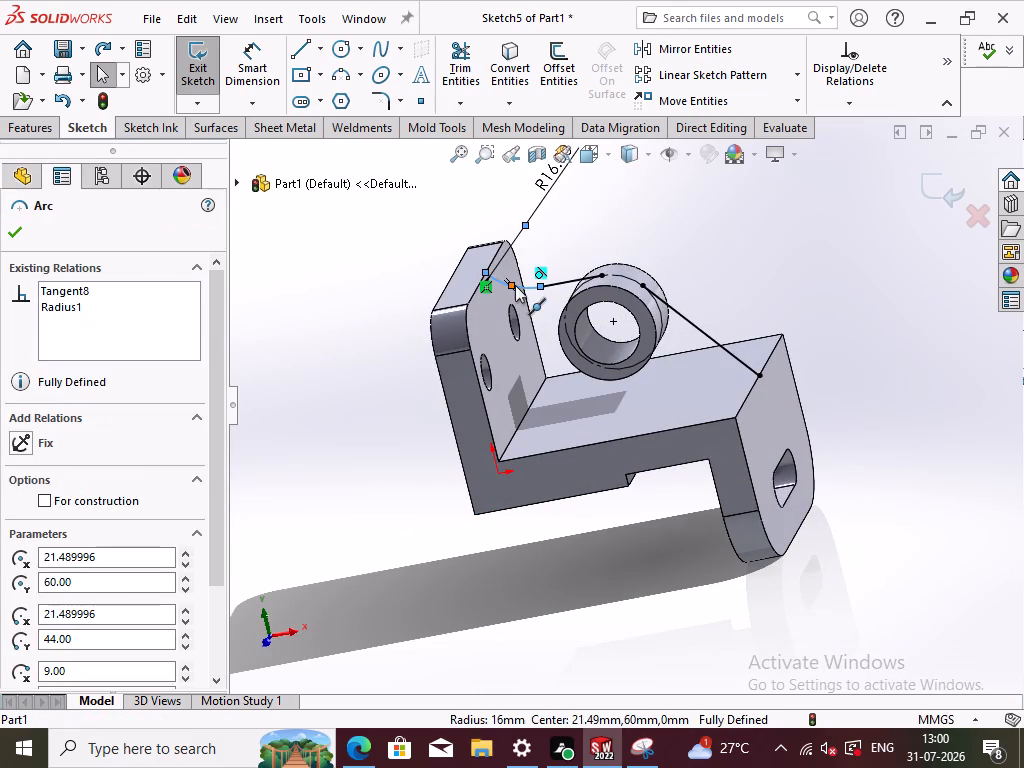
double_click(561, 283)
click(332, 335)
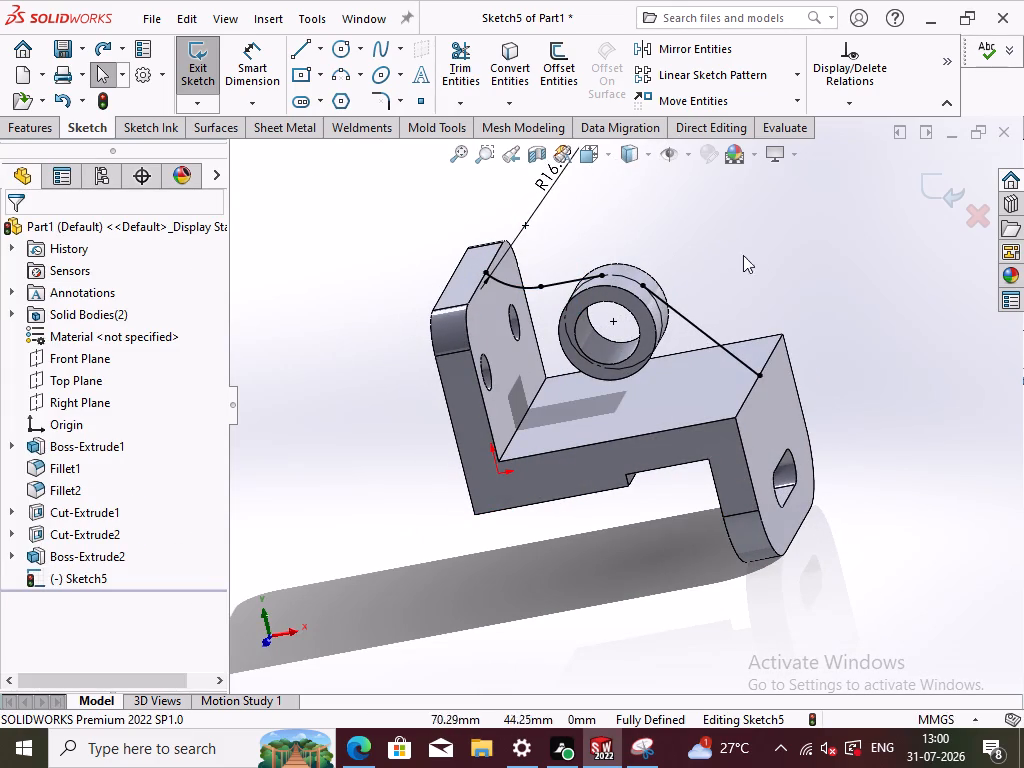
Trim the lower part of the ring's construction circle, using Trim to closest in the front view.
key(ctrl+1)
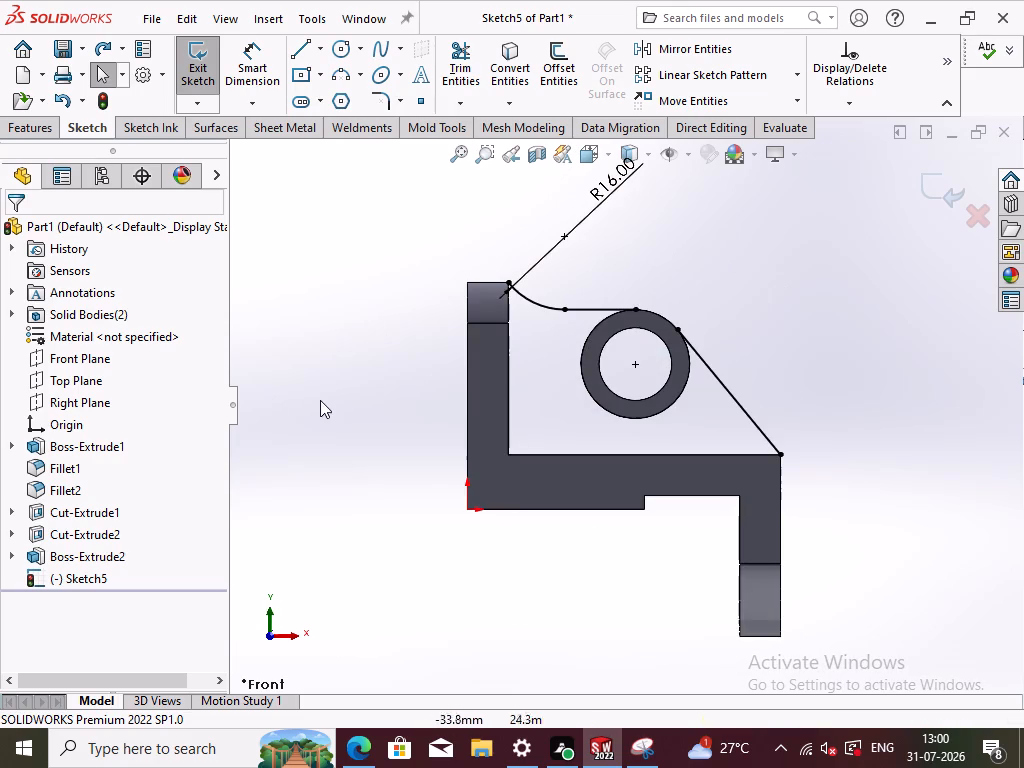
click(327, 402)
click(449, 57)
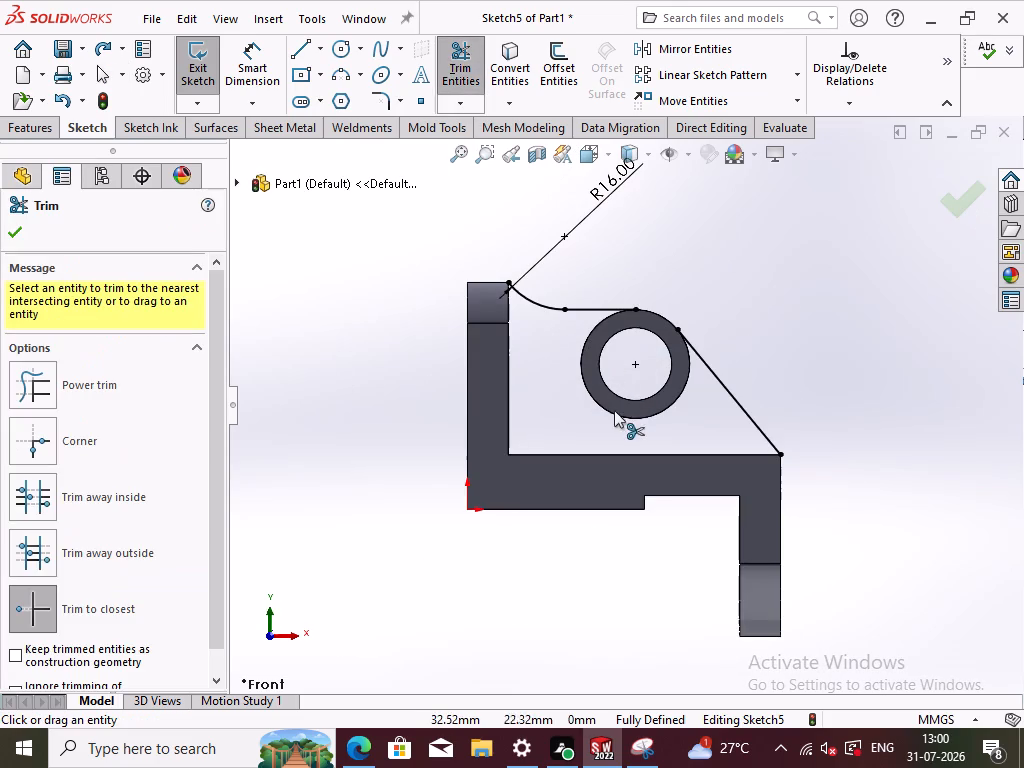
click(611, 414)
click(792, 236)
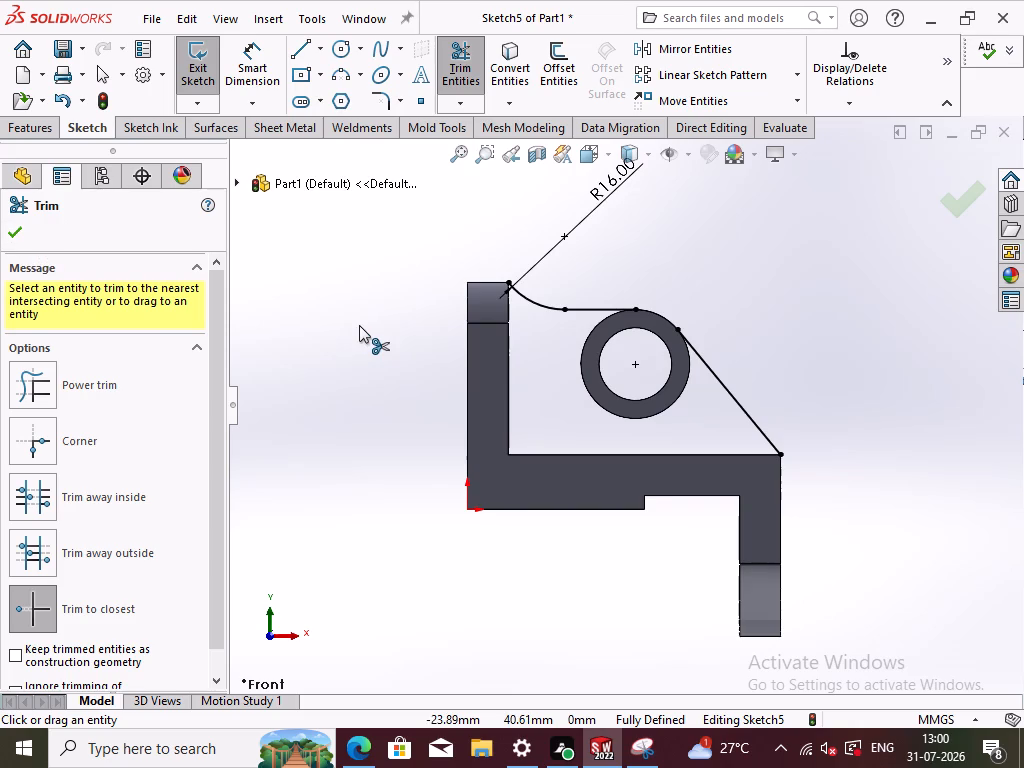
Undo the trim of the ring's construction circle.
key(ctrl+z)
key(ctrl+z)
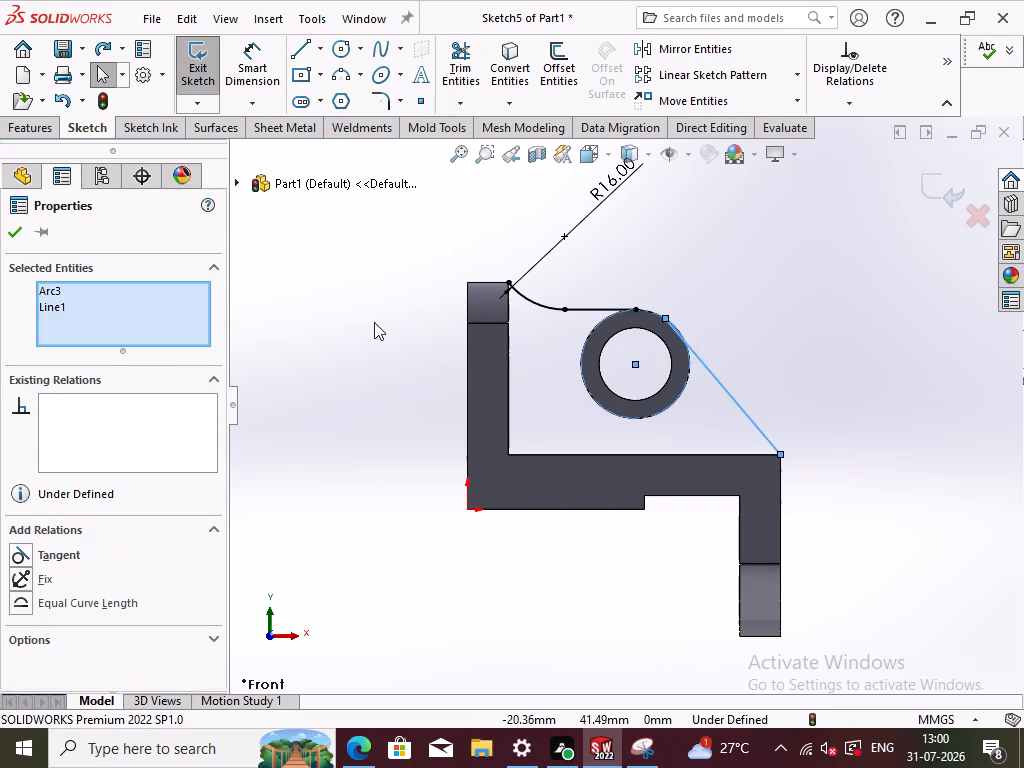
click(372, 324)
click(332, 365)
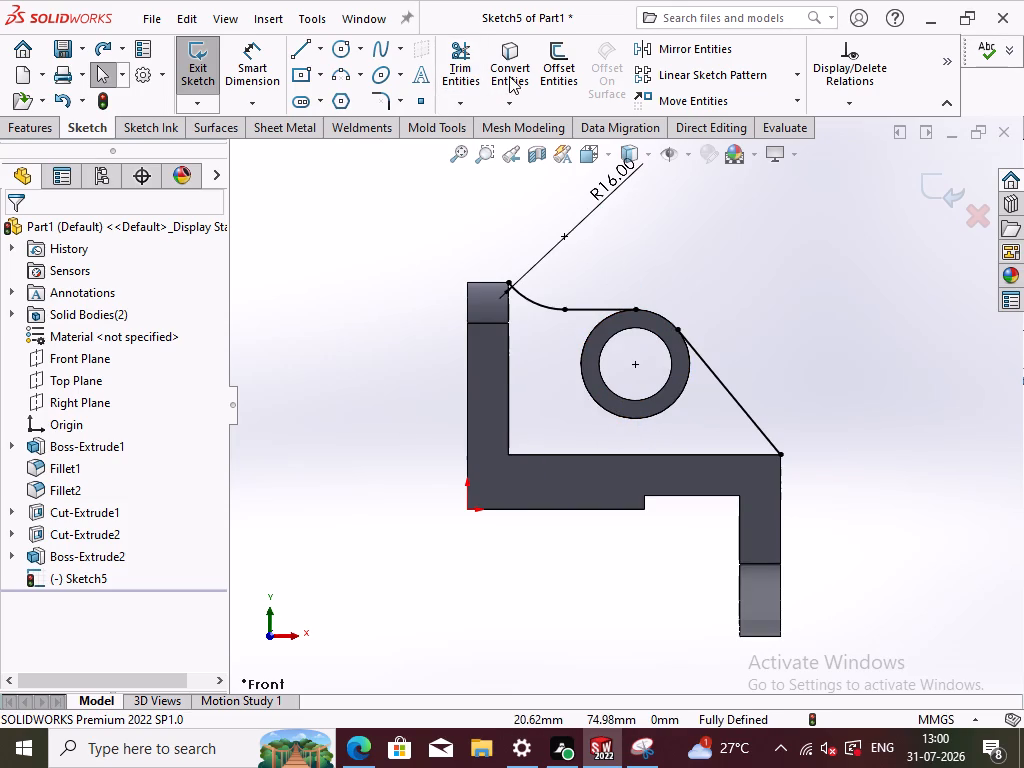
Trim away the ring's construction circle segment between the tangent points of the horizontal and slanted lines.
click(471, 76)
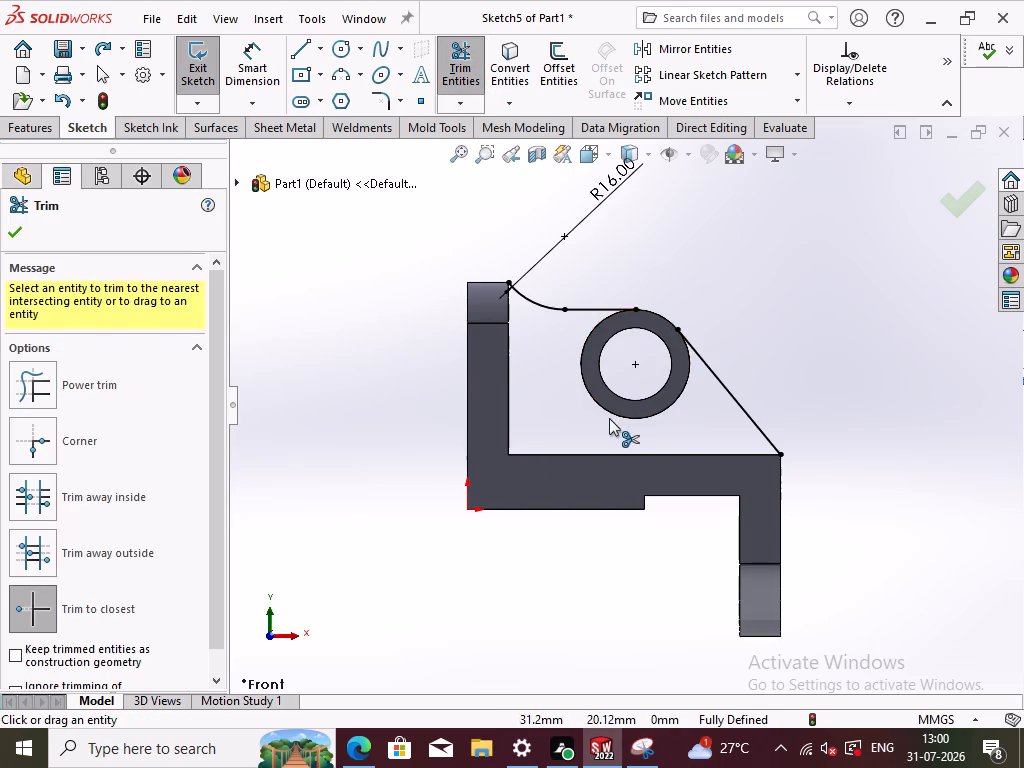
click(656, 309)
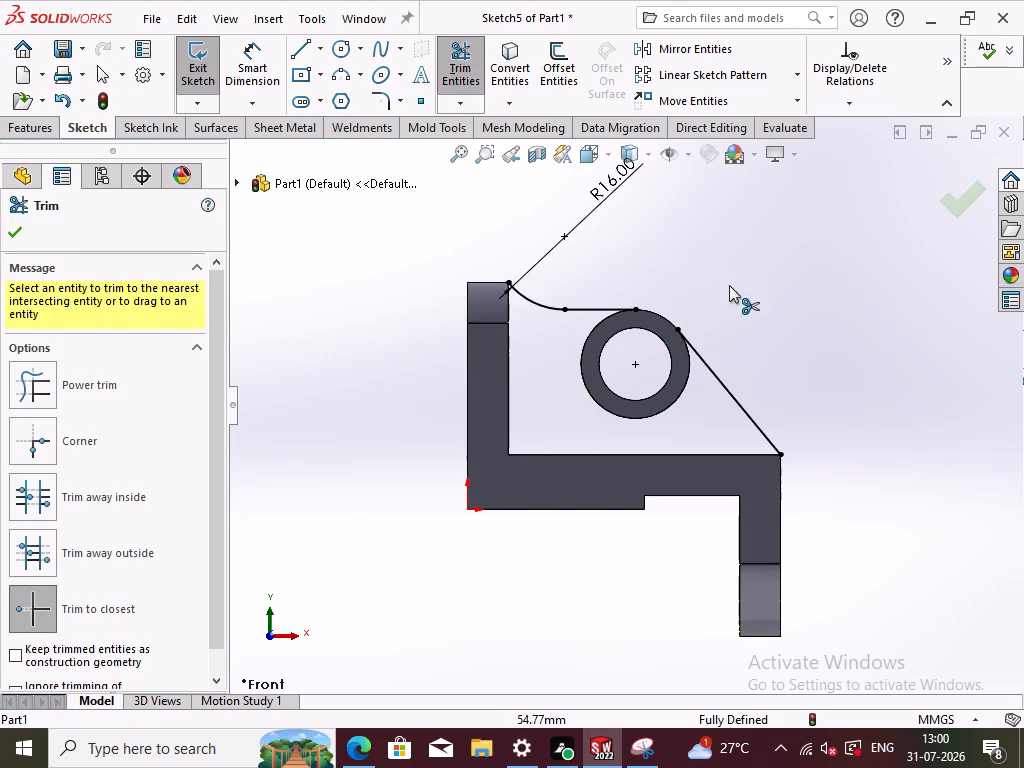
click(747, 297)
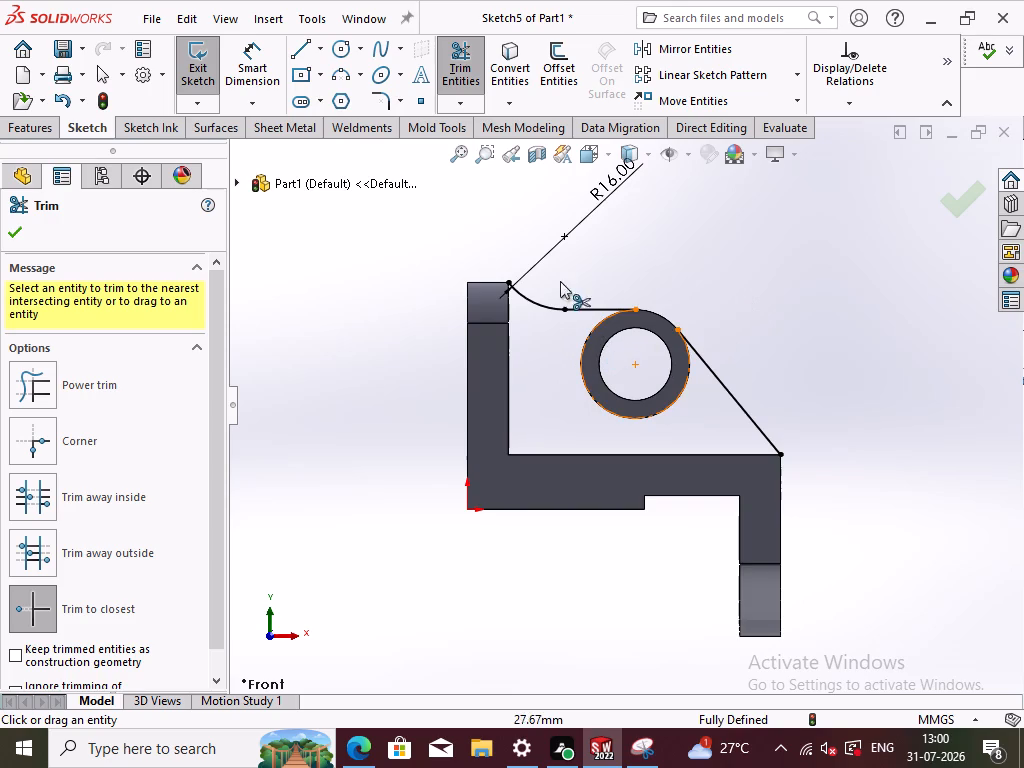
click(9, 225)
click(407, 405)
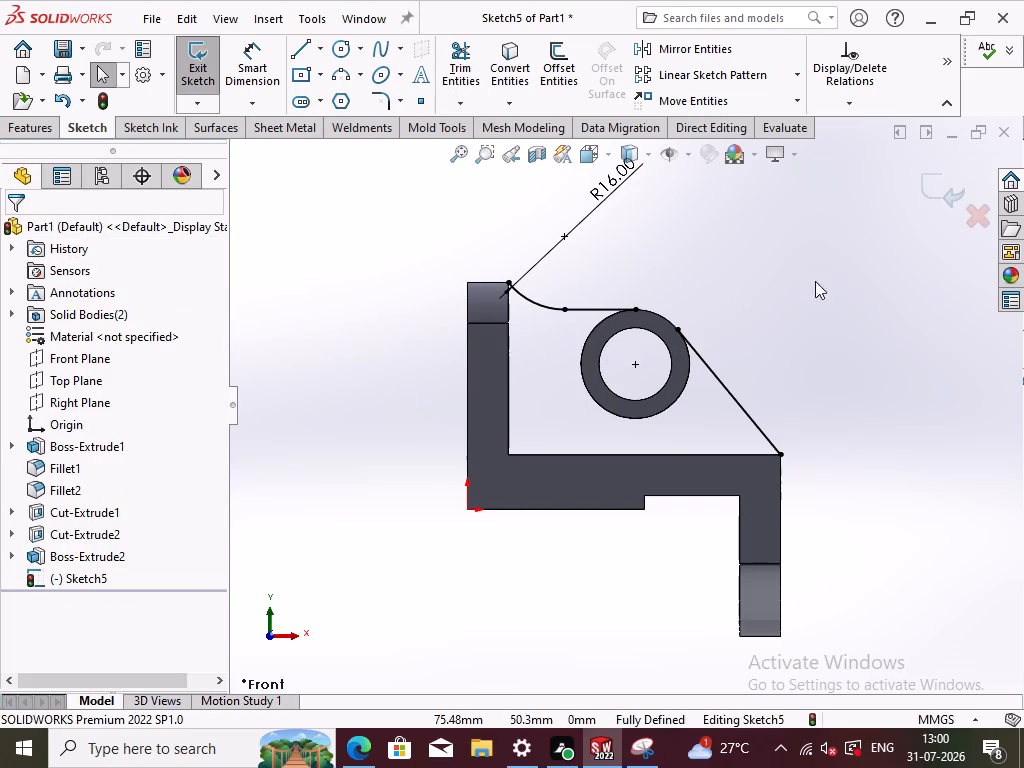
Exit the web profile sketch.
middle_drag(823, 295, 819, 343)
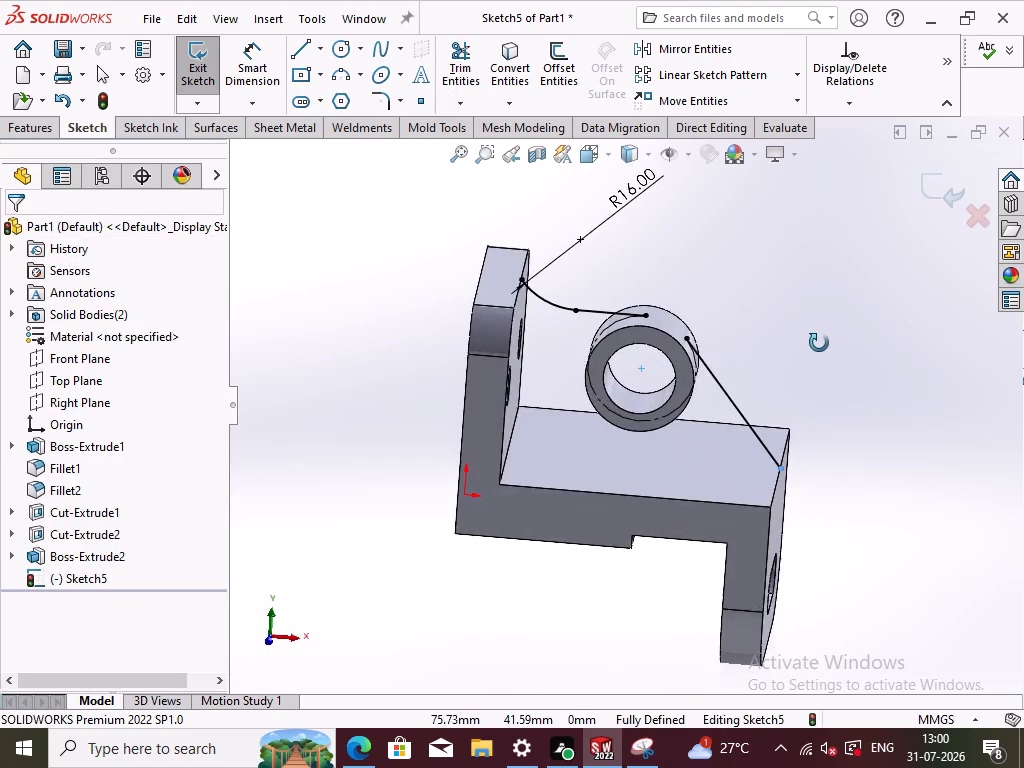
middle_drag(819, 343, 817, 346)
click(942, 195)
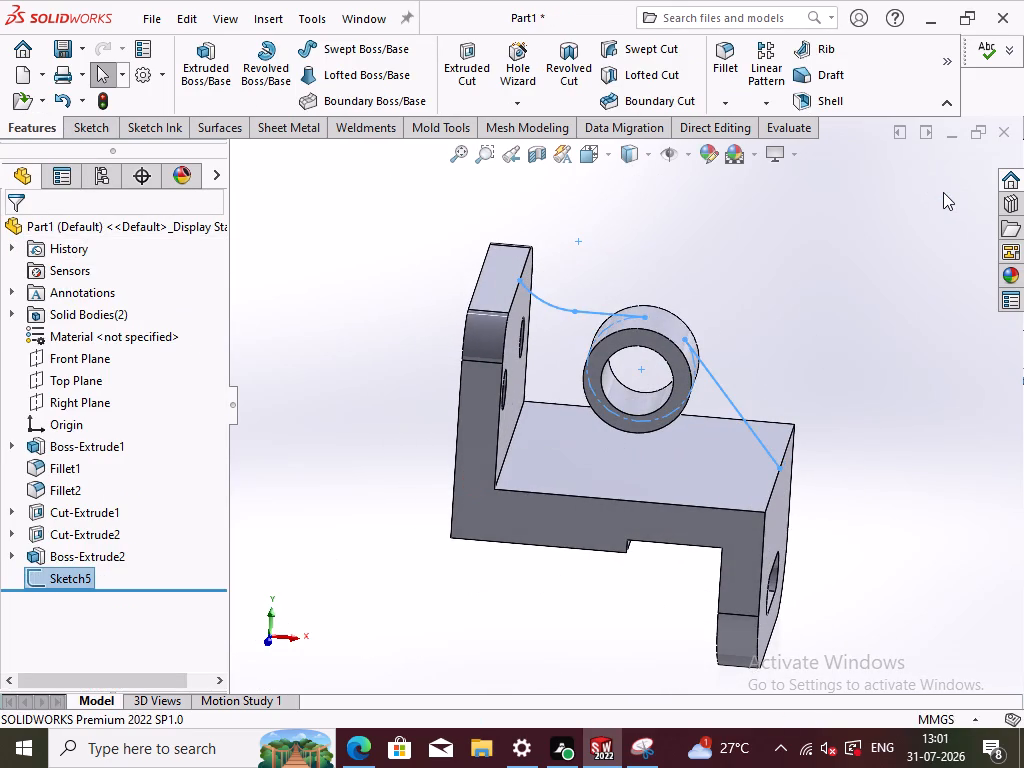
Start a Rib from the web profile sketch and set its thickness to 8 mm.
middle_drag(923, 377, 818, 492)
click(897, 315)
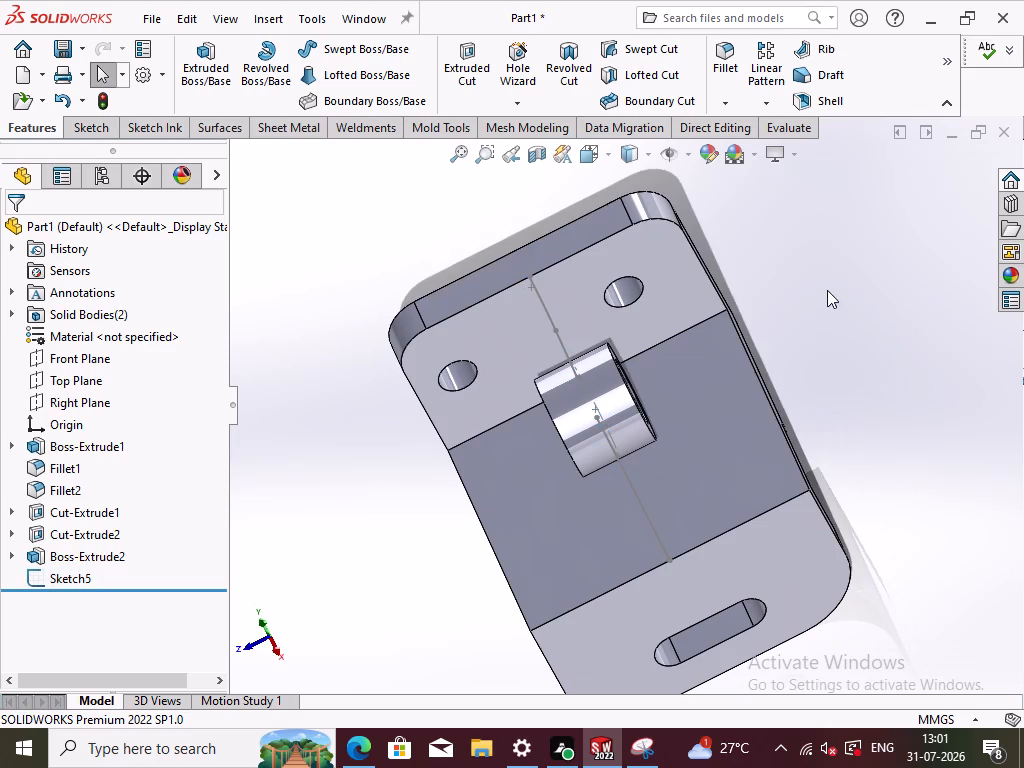
middle_drag(830, 285, 878, 265)
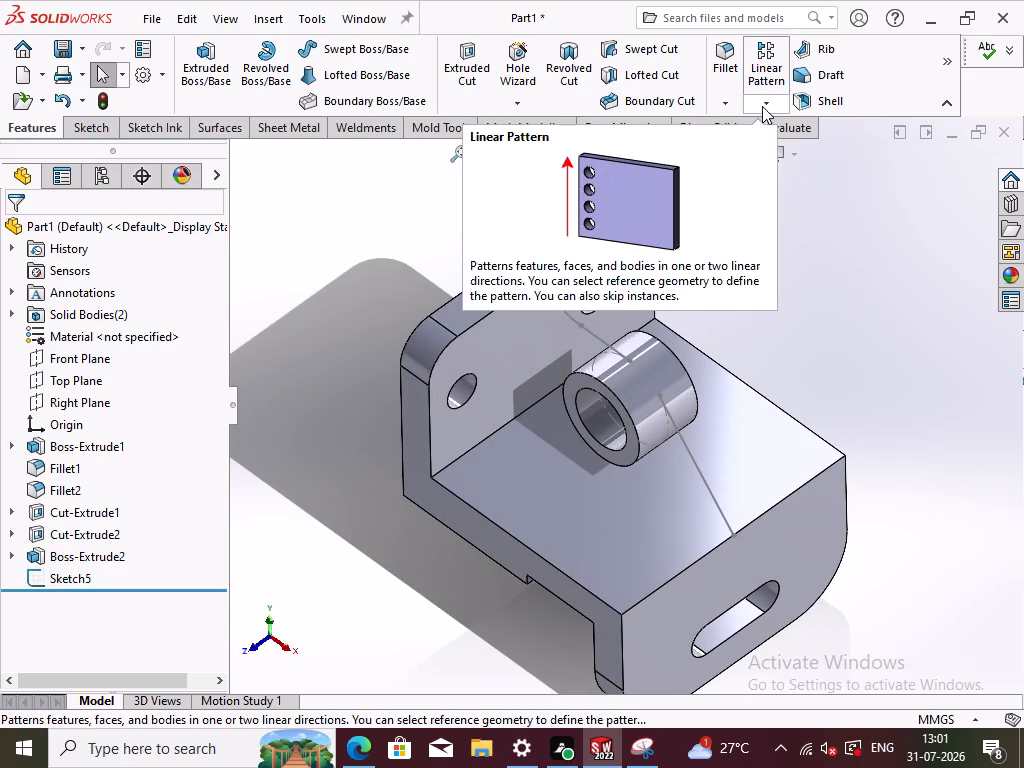
click(734, 102)
click(786, 223)
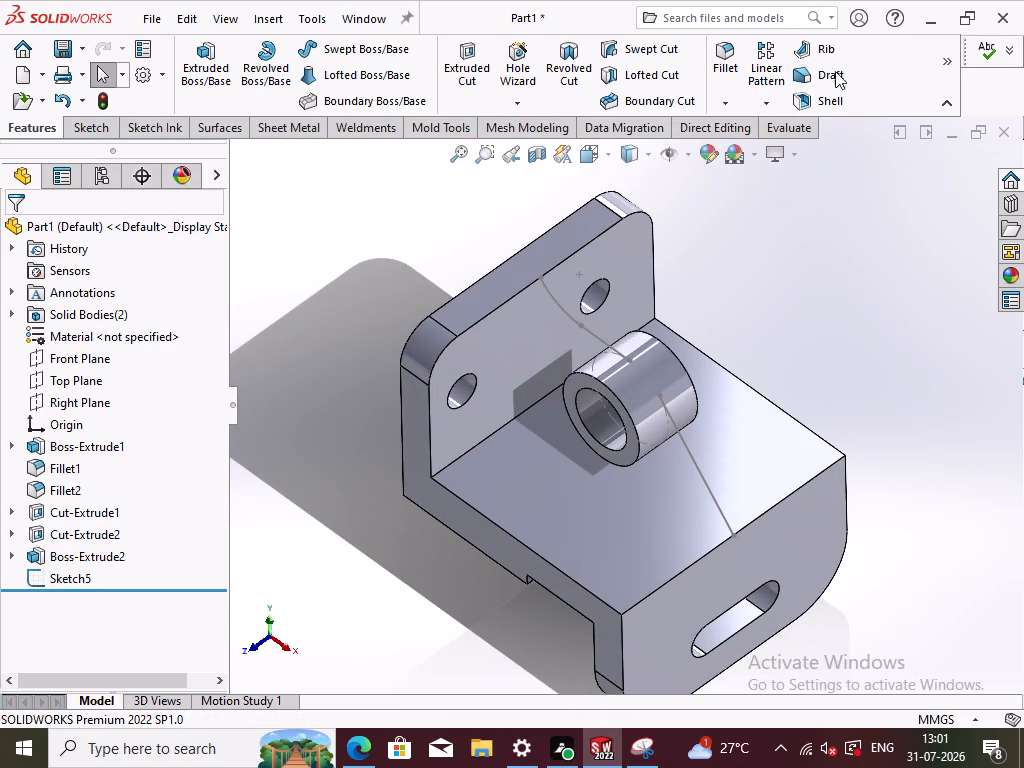
click(824, 52)
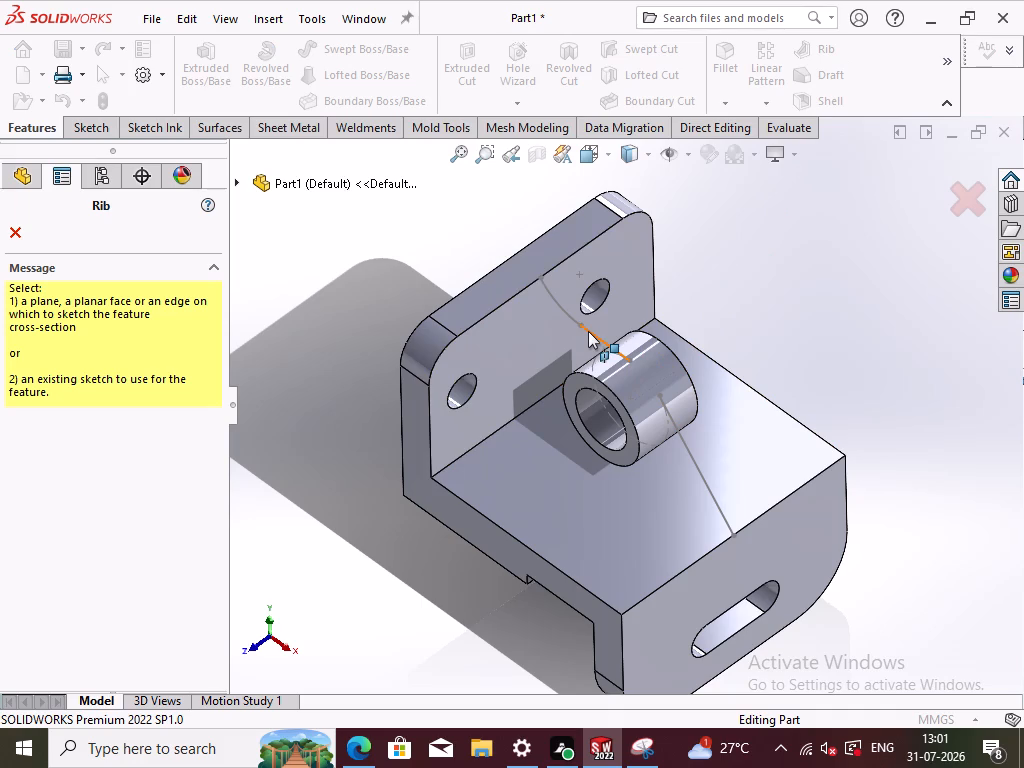
click(596, 336)
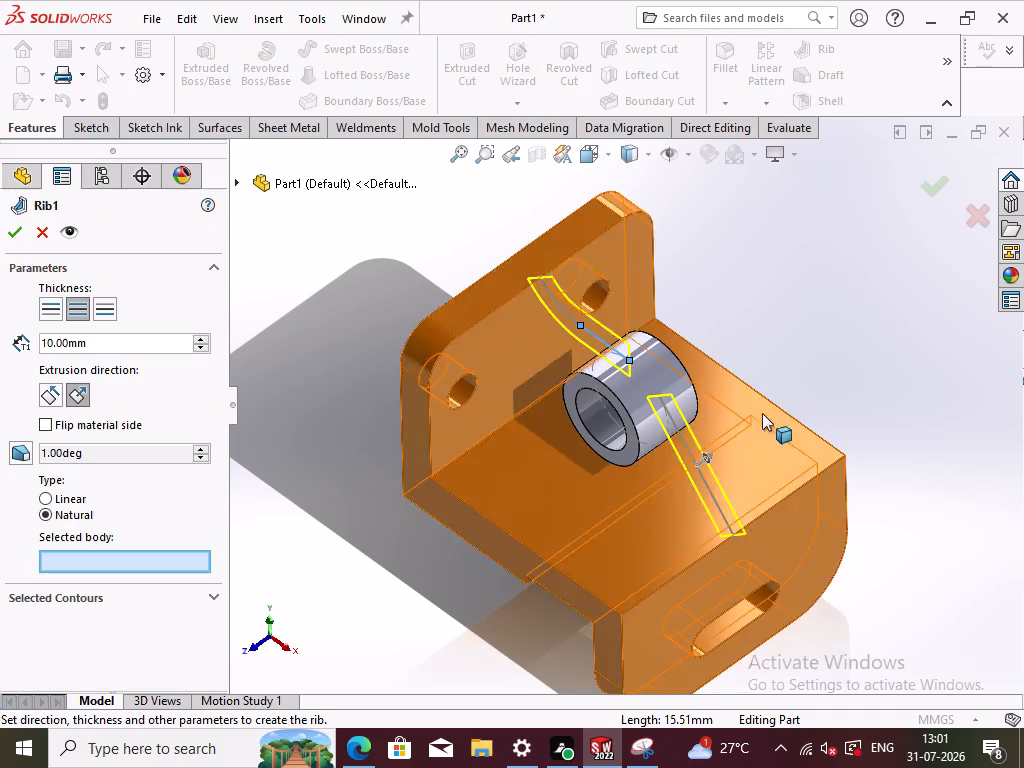
middle_drag(913, 511, 907, 506)
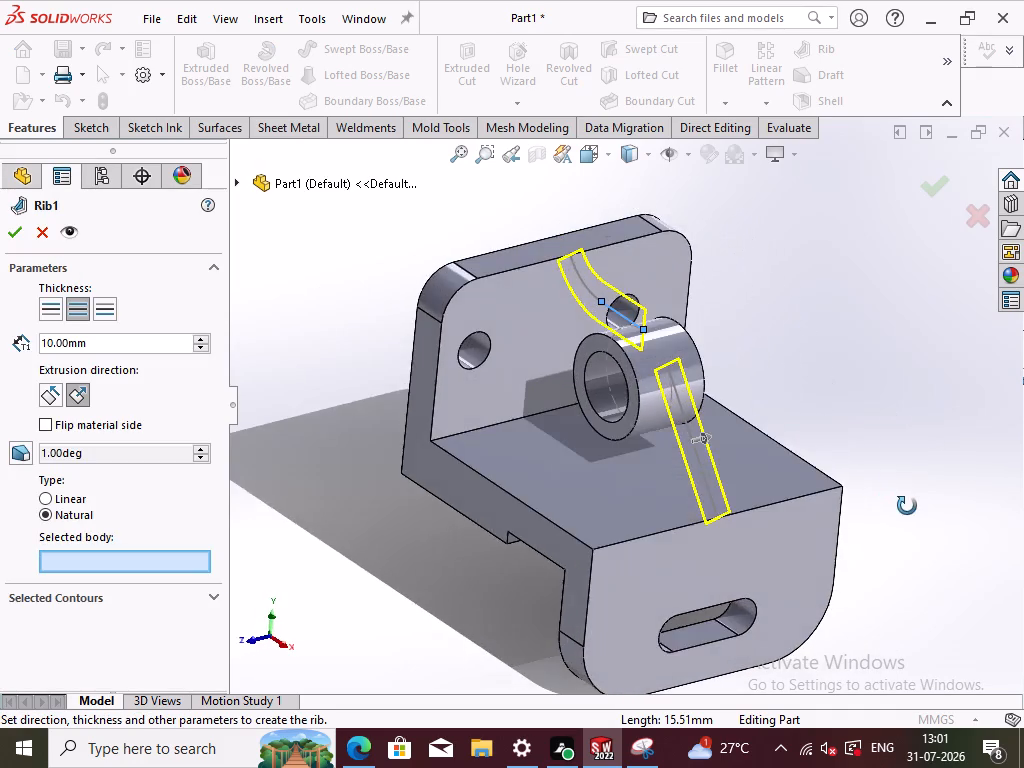
middle_drag(907, 506, 881, 545)
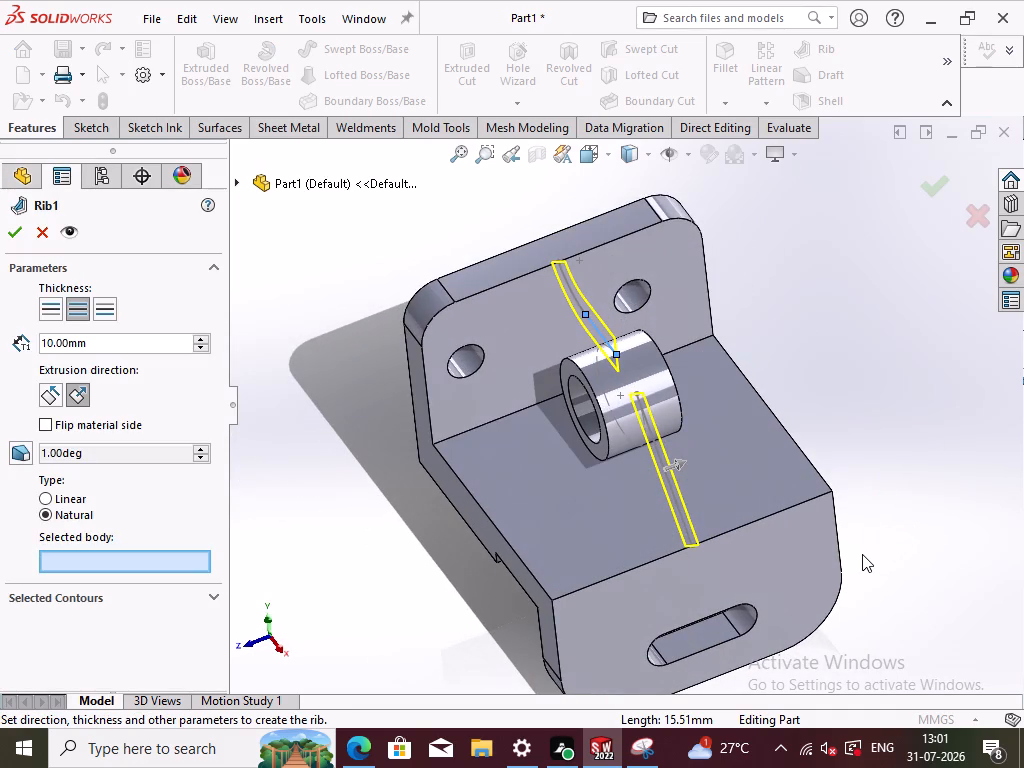
double_click(123, 345)
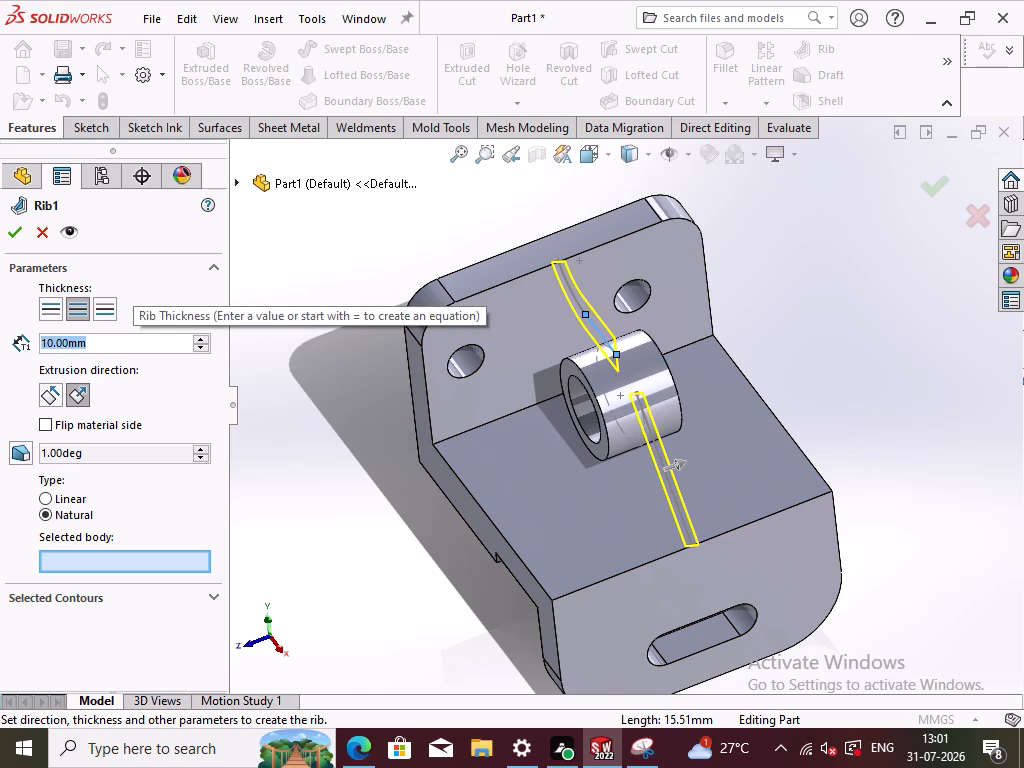
key(8)
click(307, 539)
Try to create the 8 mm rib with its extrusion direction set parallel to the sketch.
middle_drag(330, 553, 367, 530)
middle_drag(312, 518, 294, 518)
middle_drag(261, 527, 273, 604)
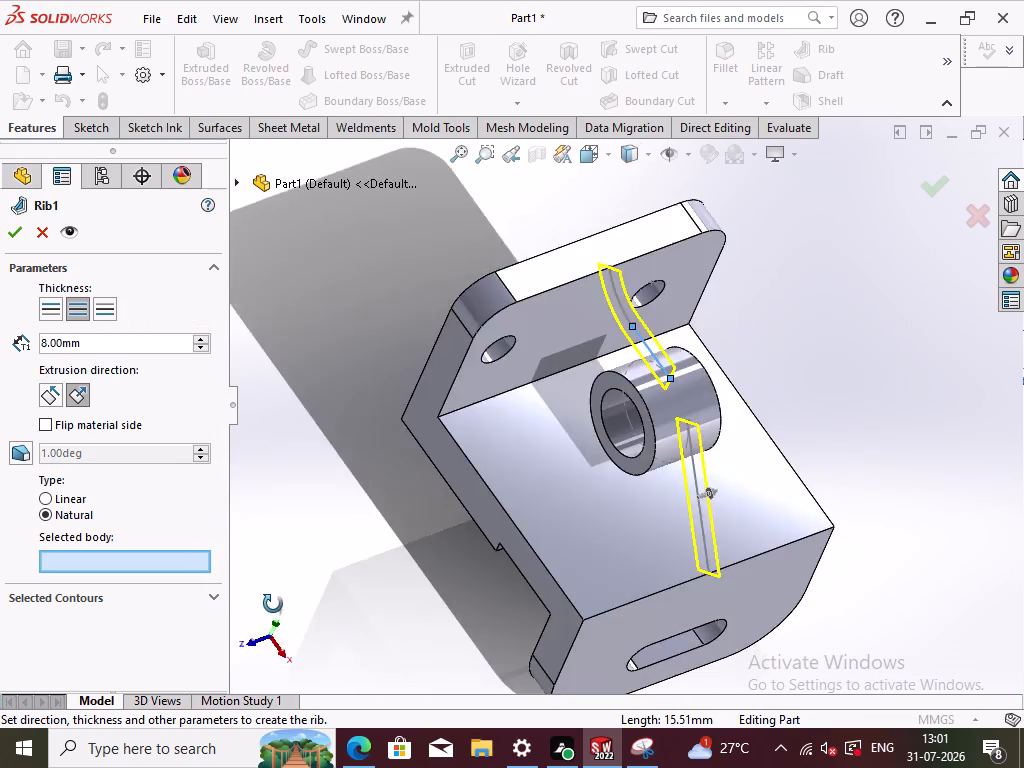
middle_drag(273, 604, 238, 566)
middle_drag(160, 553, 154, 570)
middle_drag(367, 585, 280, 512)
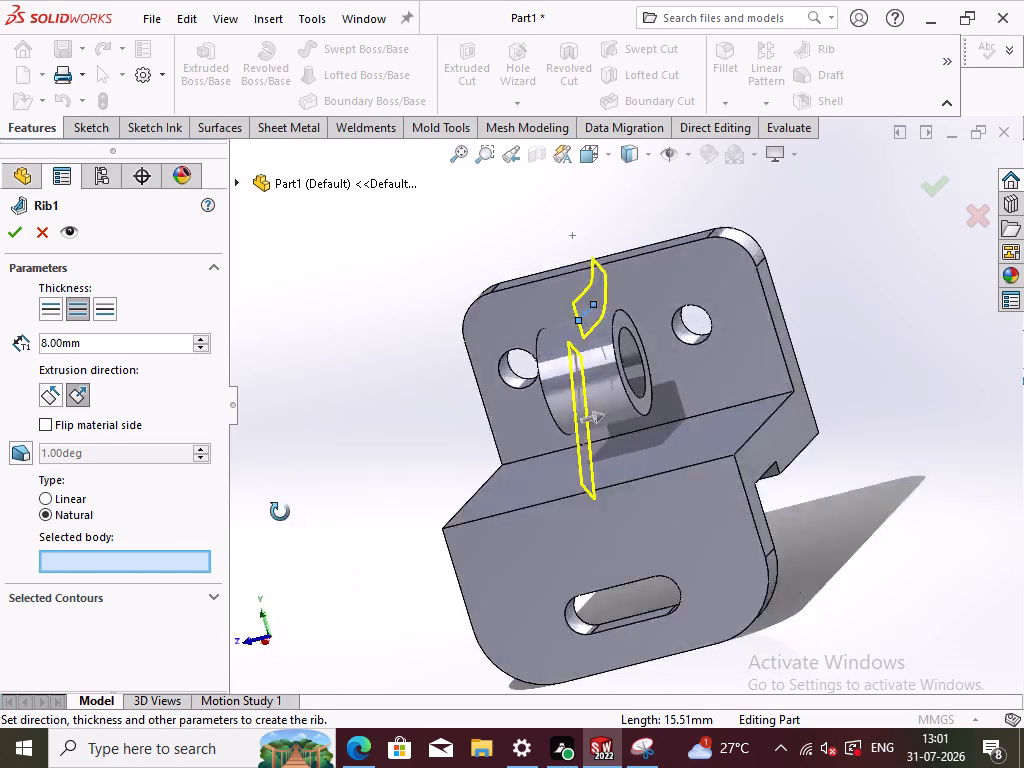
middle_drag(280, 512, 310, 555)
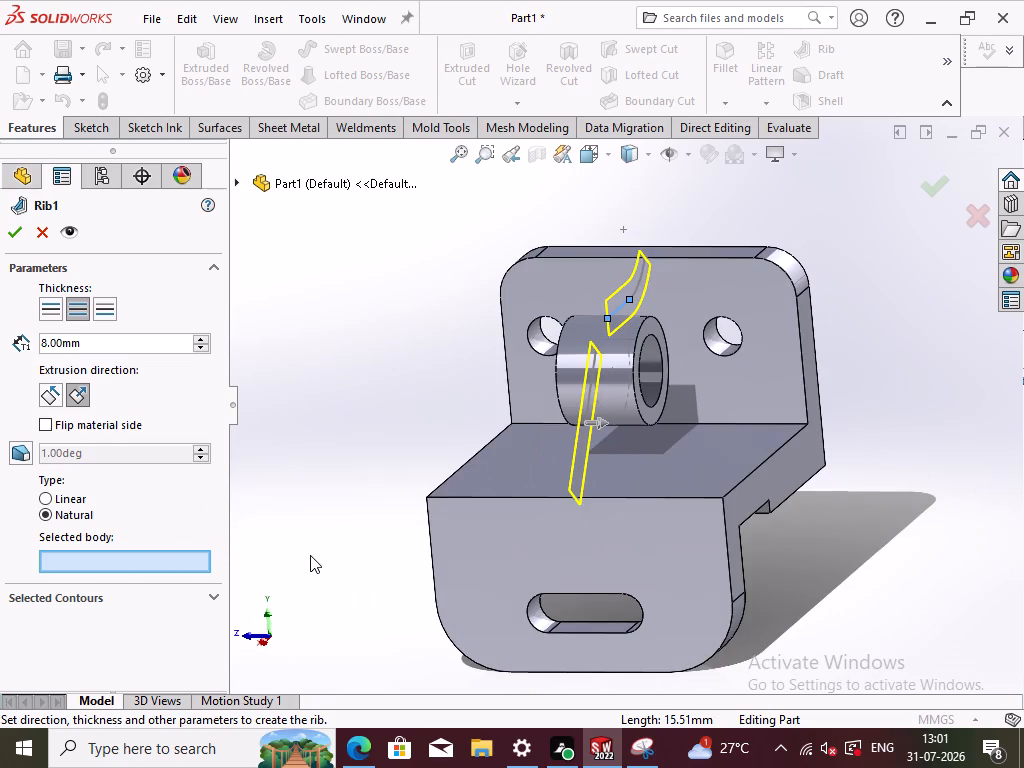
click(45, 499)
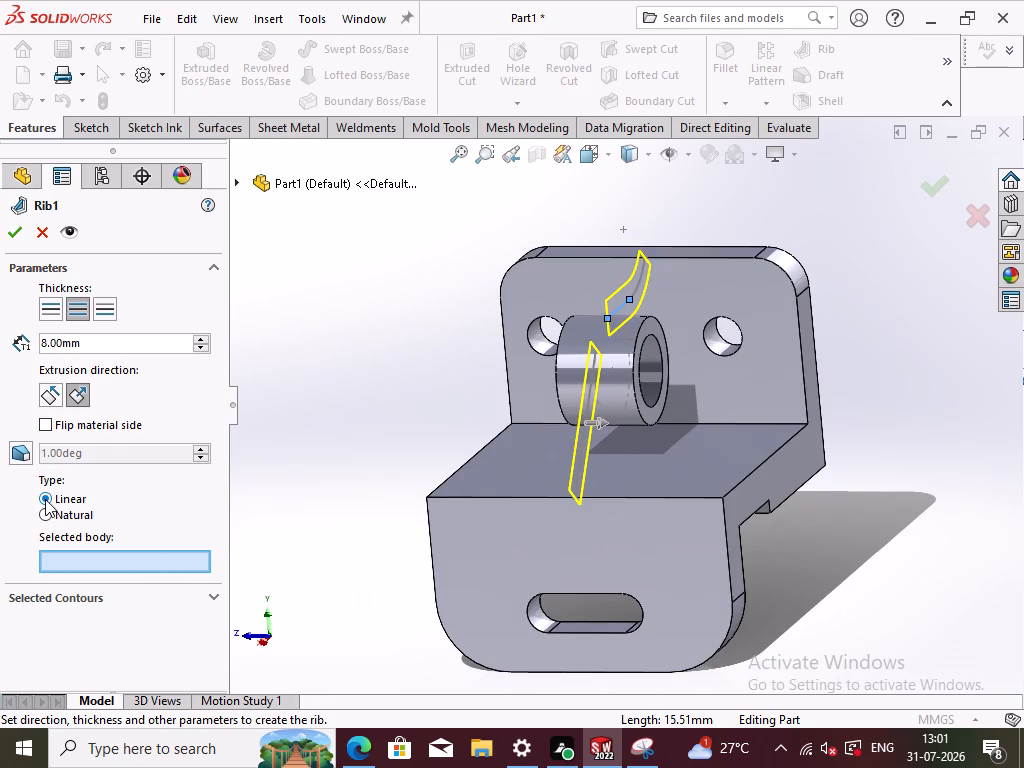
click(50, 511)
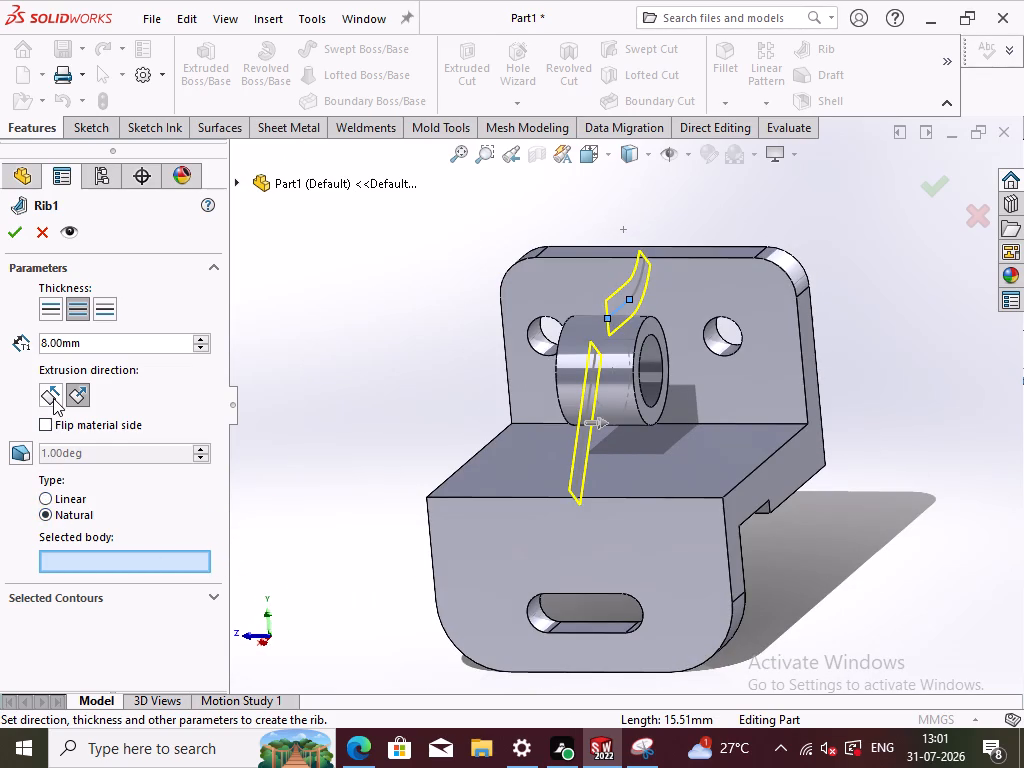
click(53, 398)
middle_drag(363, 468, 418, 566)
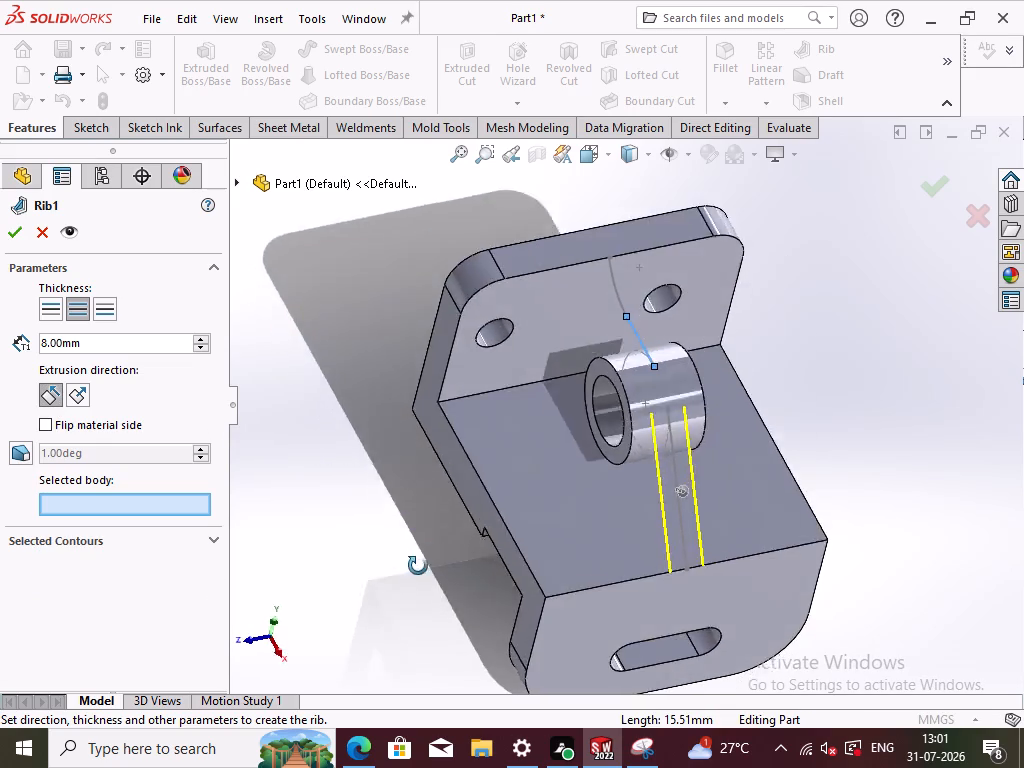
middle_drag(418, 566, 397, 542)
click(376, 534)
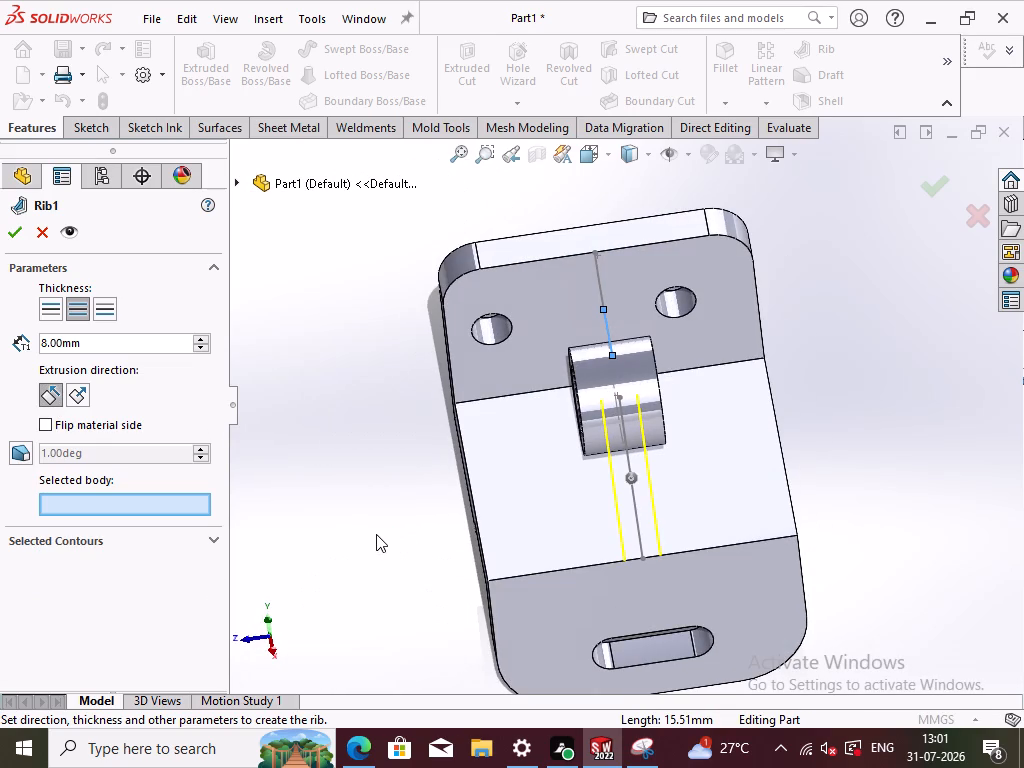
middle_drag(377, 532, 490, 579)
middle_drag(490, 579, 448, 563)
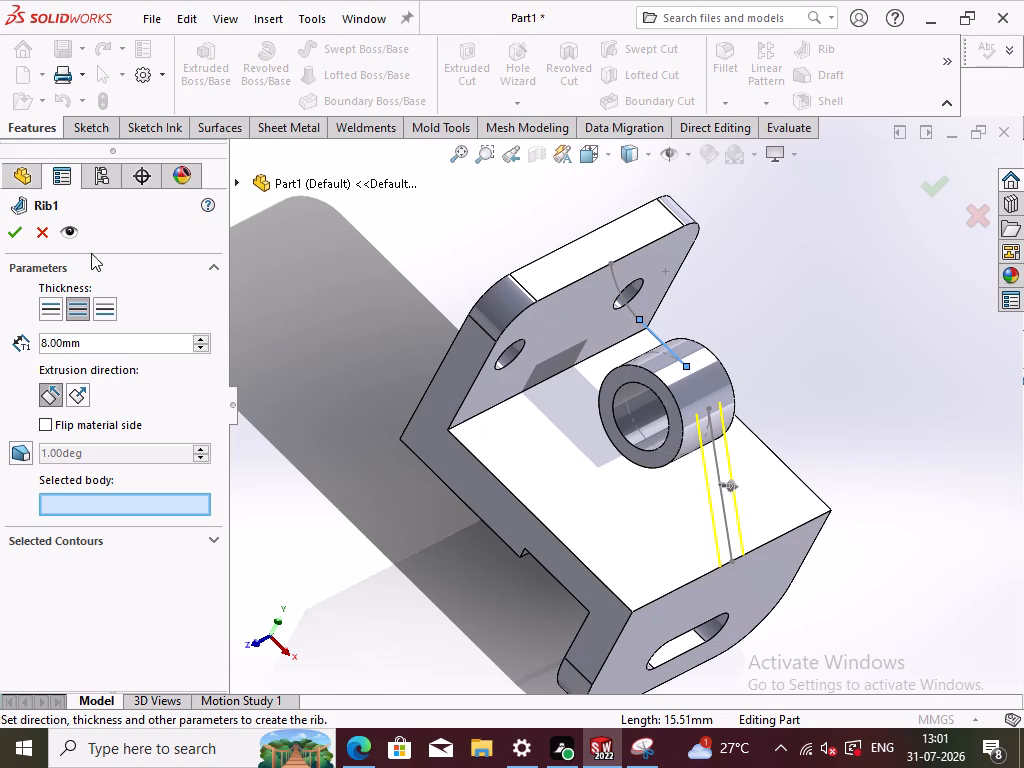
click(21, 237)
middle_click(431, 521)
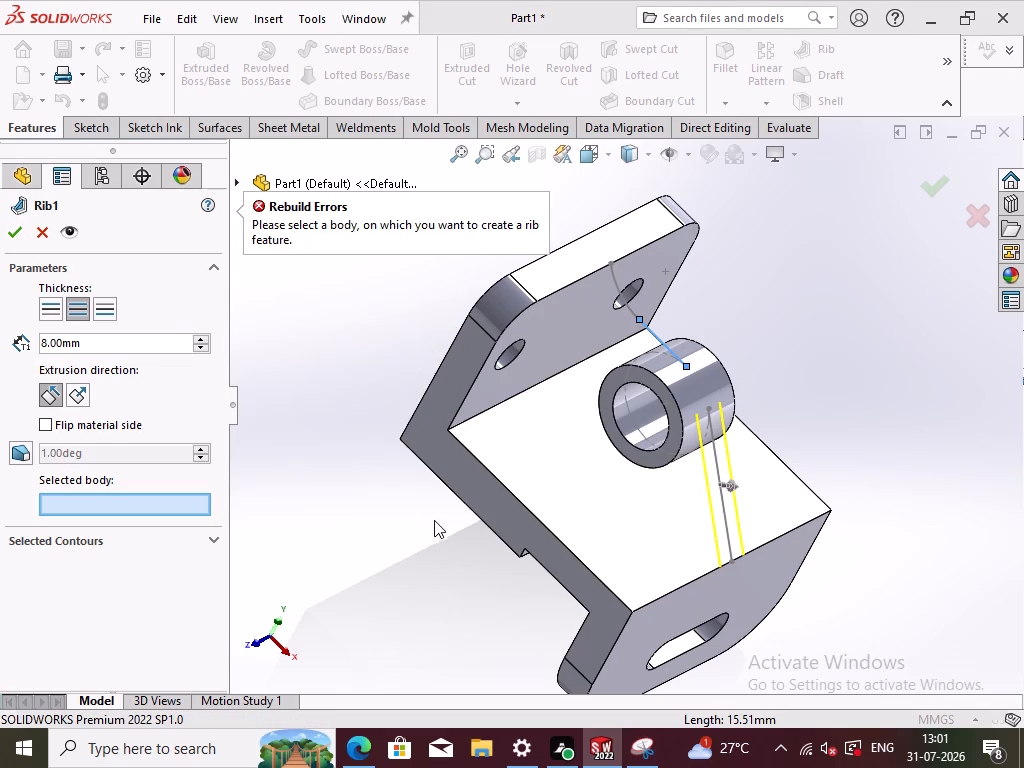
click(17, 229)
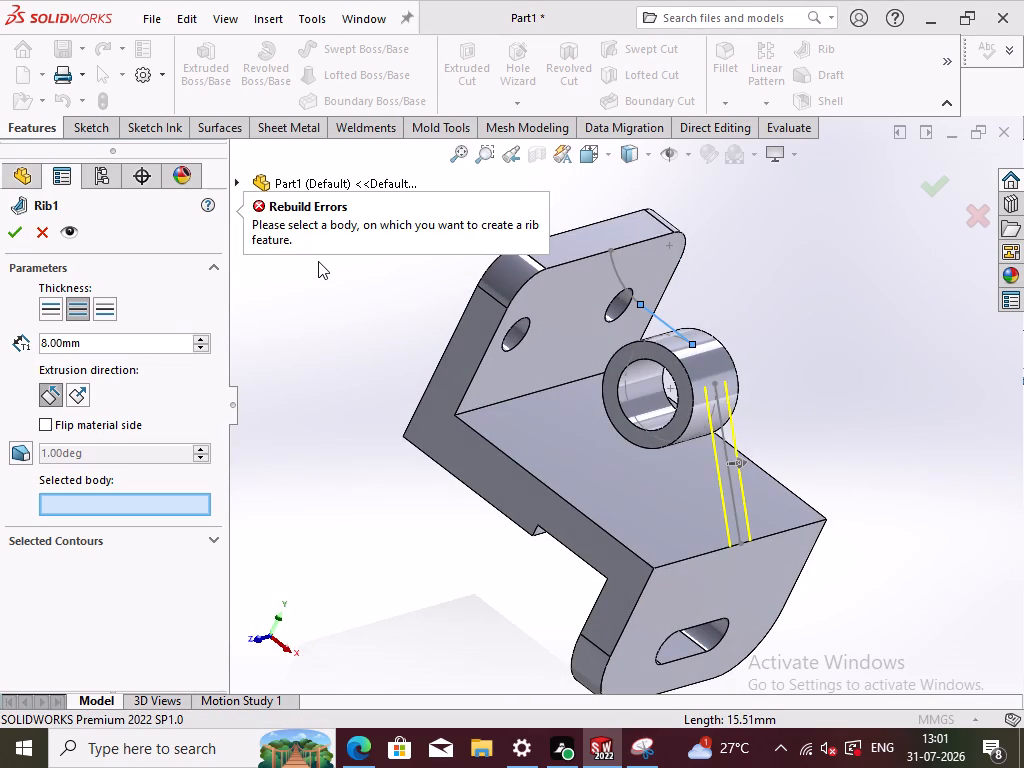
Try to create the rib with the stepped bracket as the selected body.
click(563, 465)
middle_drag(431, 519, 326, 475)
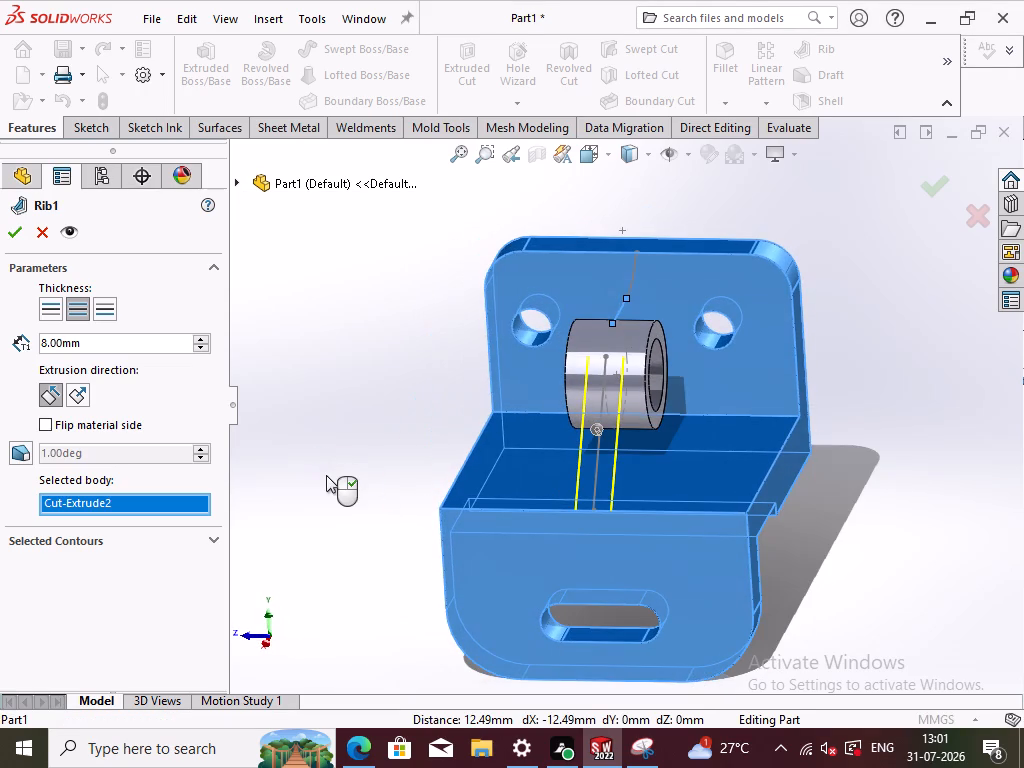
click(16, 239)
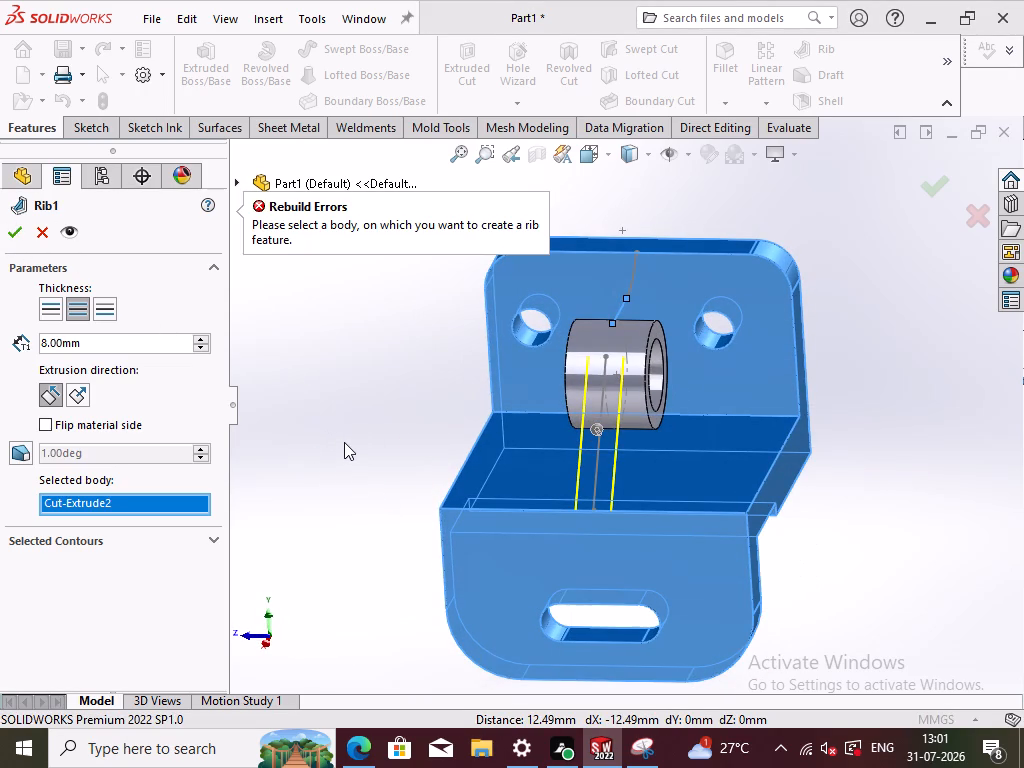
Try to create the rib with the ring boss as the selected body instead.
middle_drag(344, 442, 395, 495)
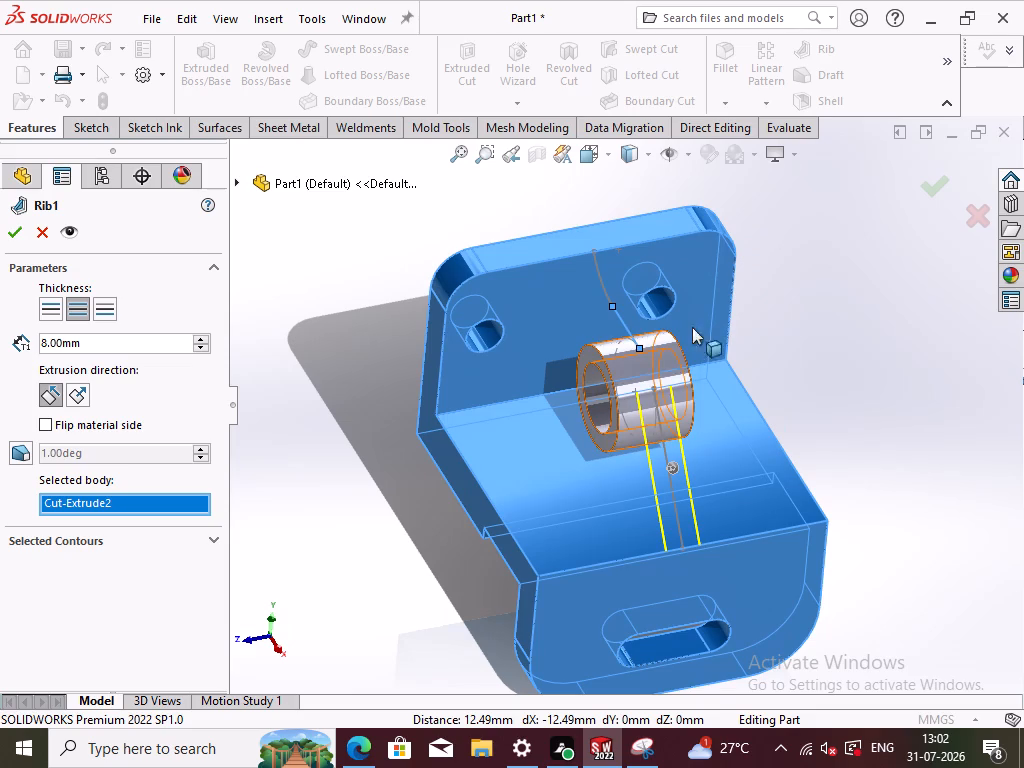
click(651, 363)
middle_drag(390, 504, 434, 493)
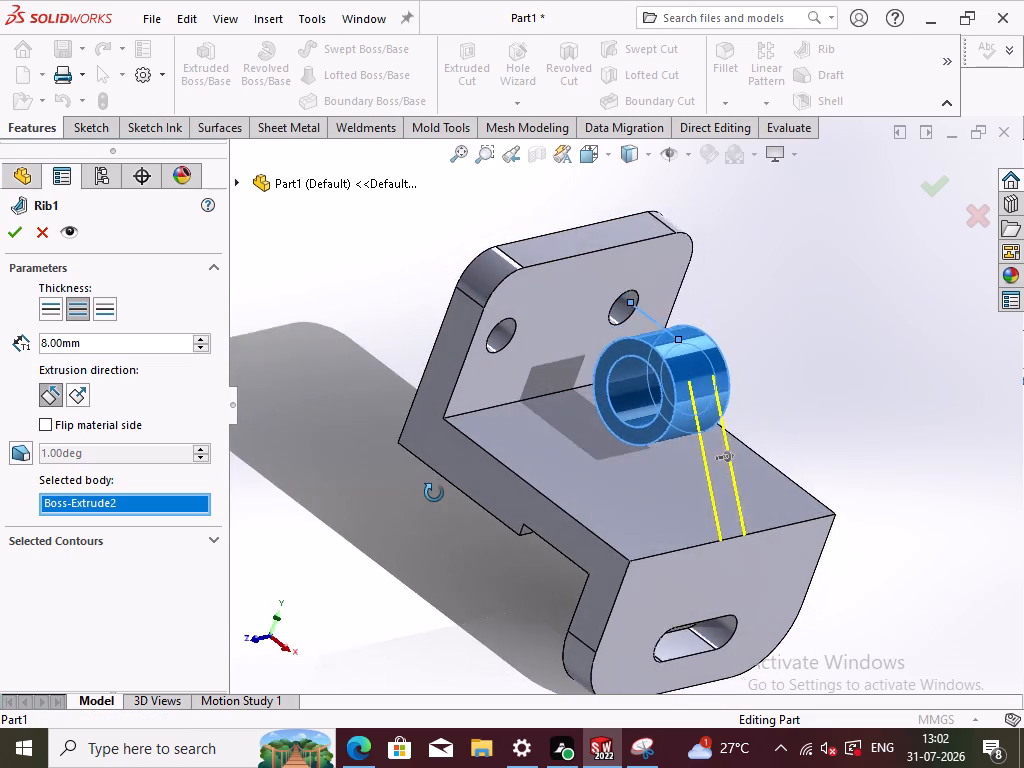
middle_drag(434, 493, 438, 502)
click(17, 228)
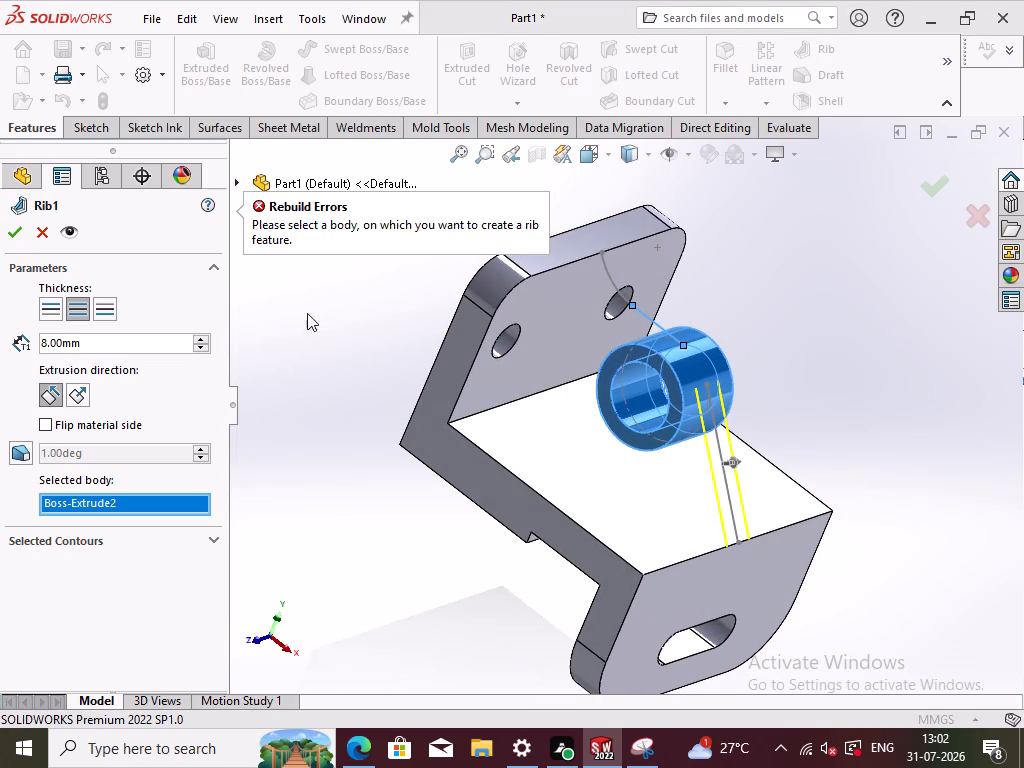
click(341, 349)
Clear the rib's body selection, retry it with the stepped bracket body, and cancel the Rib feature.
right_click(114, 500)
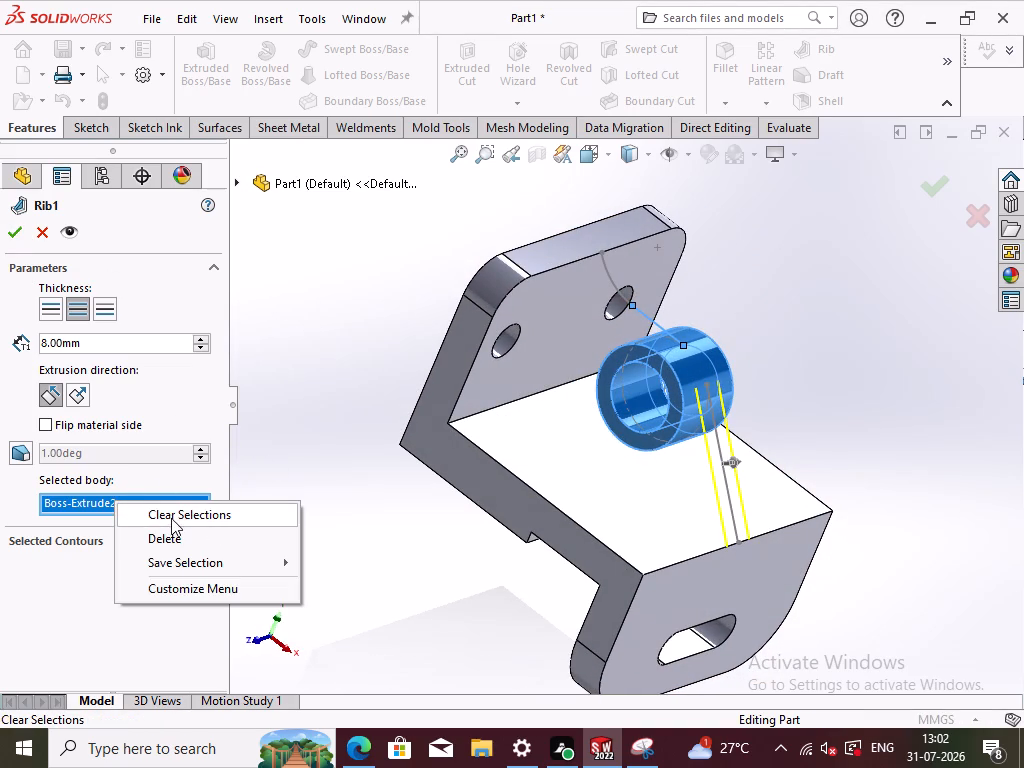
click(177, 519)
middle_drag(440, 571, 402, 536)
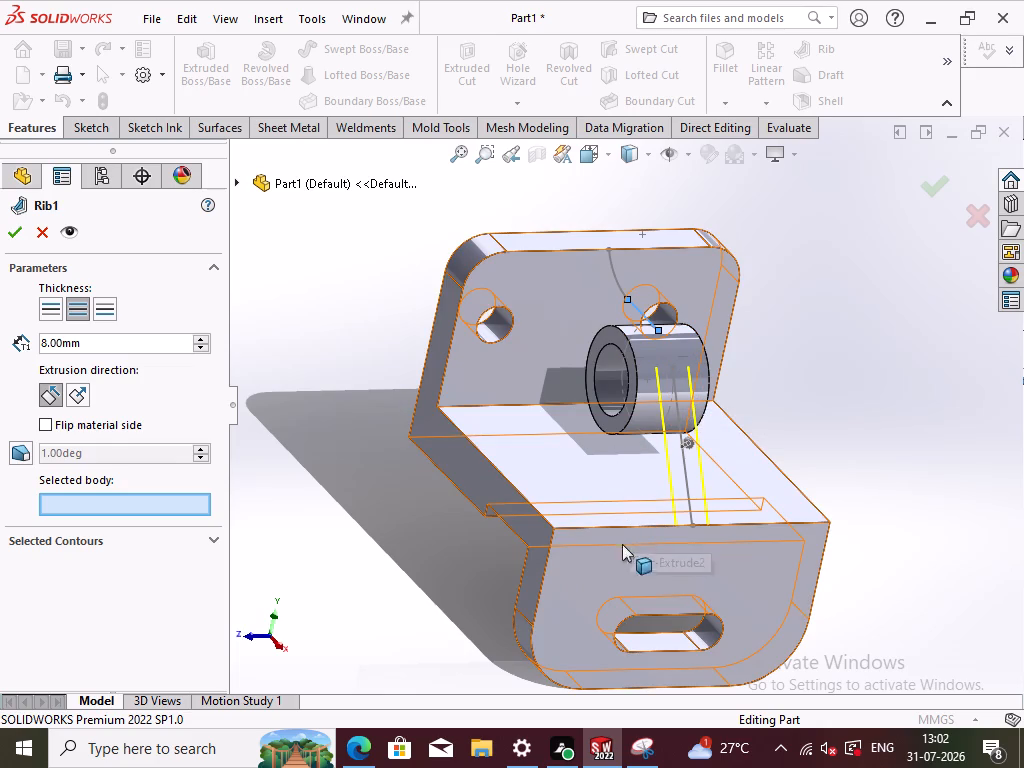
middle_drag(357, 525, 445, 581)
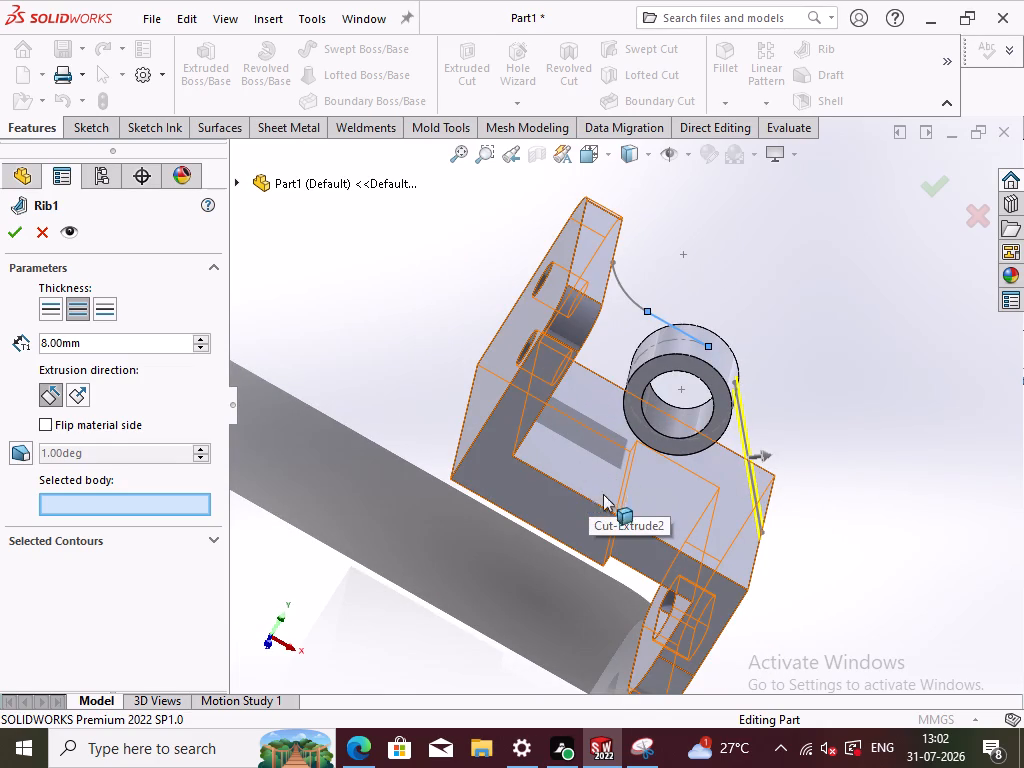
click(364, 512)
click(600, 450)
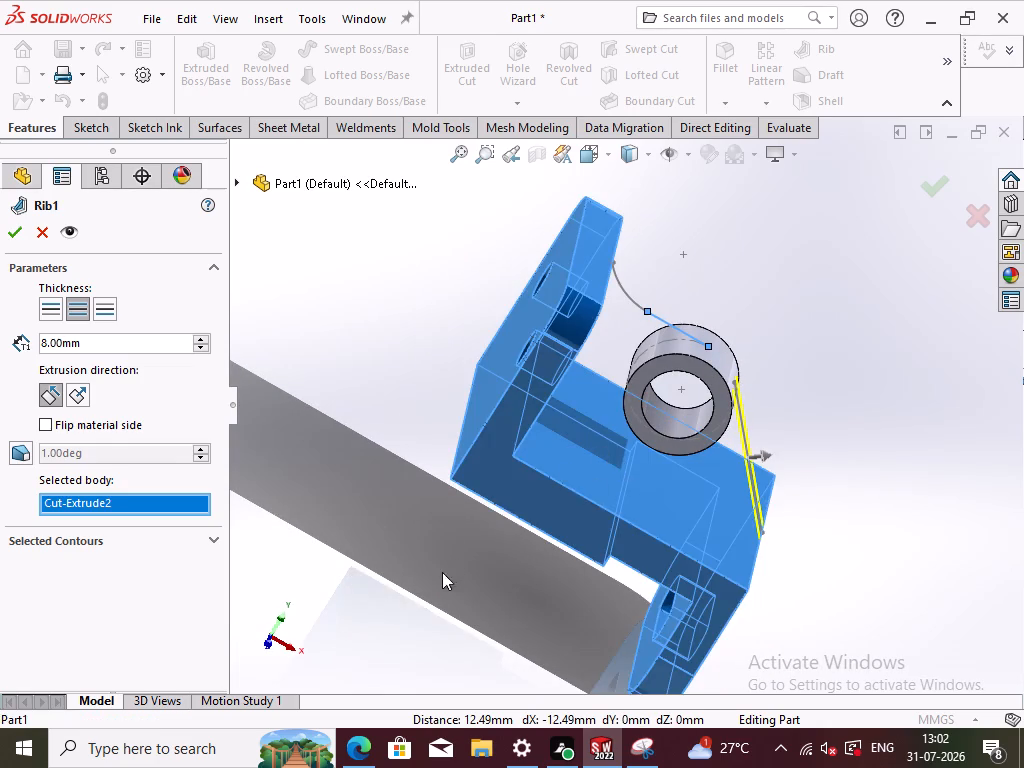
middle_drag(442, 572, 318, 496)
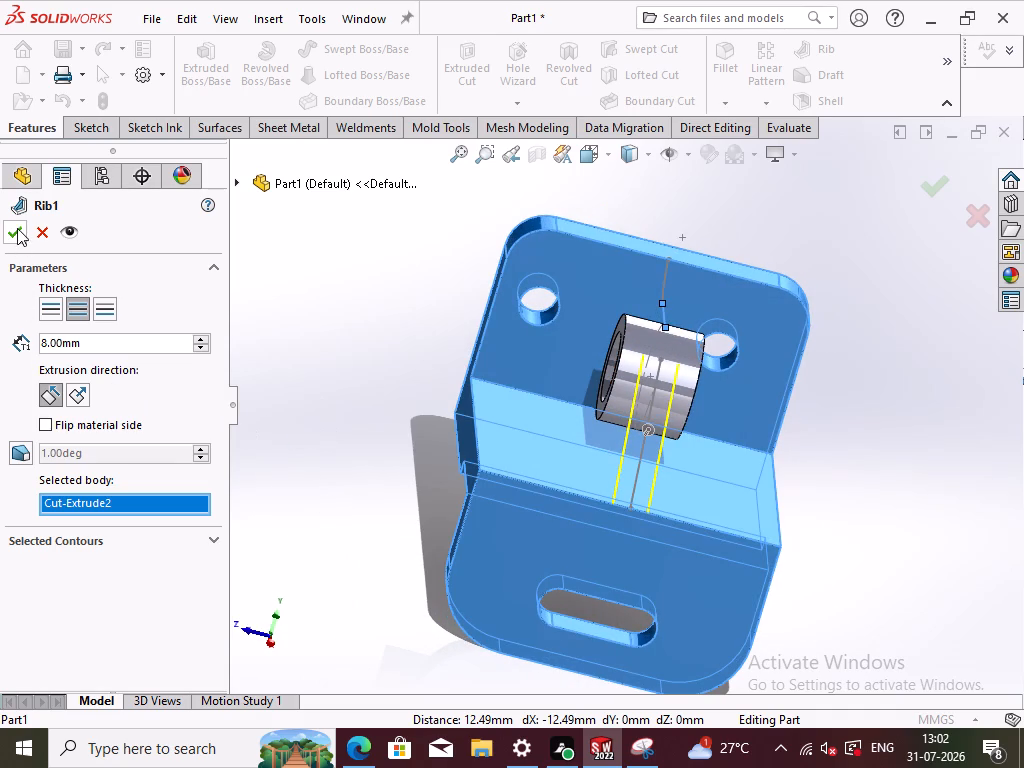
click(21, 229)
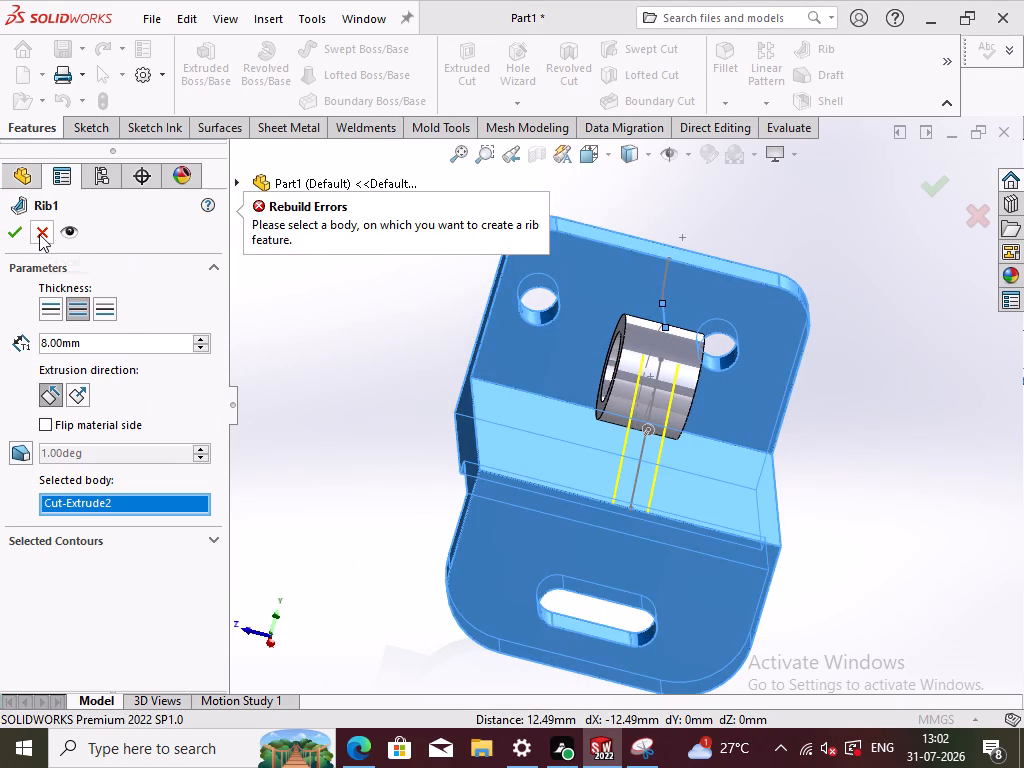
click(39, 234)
Reopen the web profile sketch (Sketch5) for editing.
click(320, 337)
middle_drag(389, 369, 448, 503)
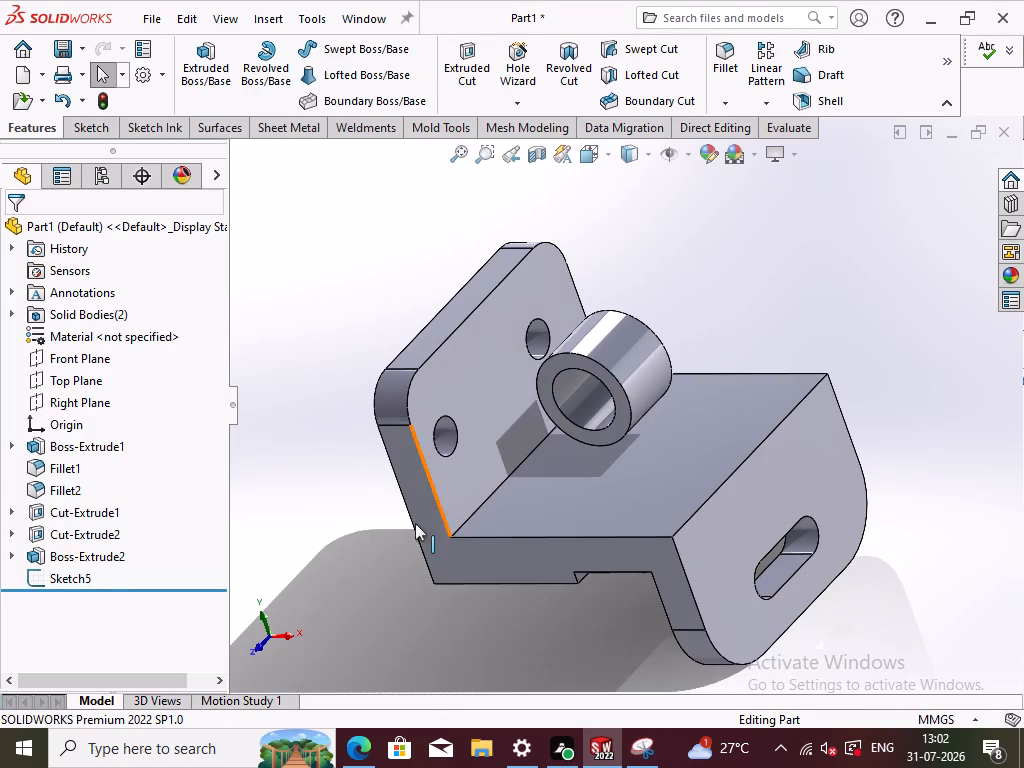
double_click(72, 579)
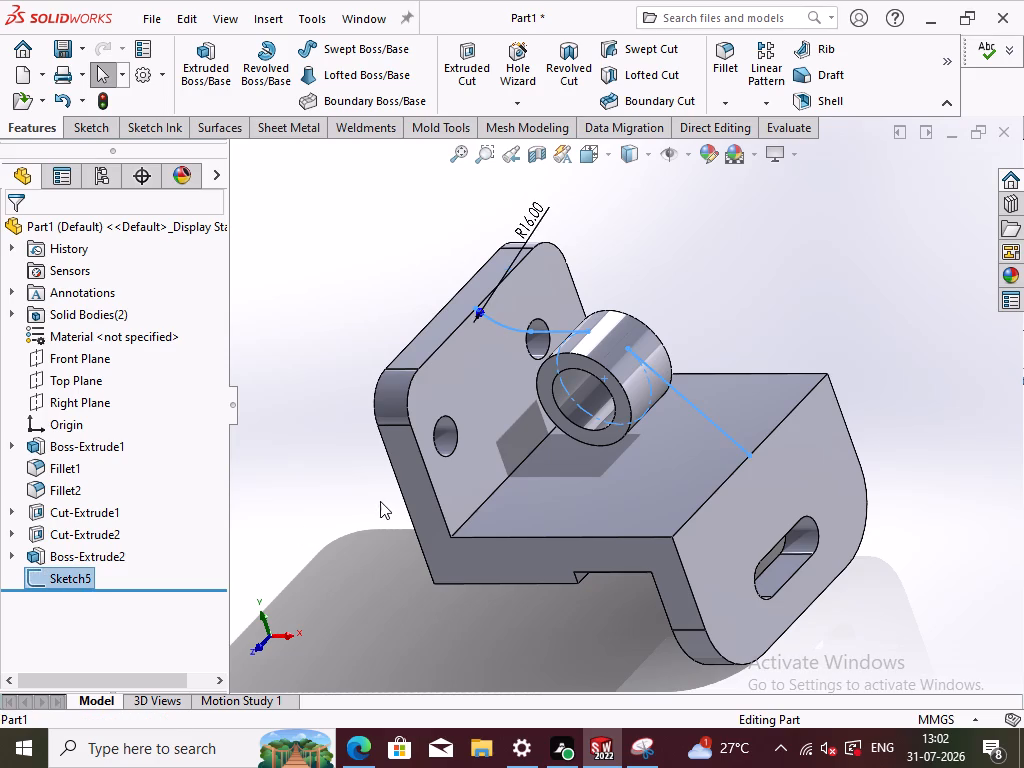
click(53, 572)
right_click(53, 573)
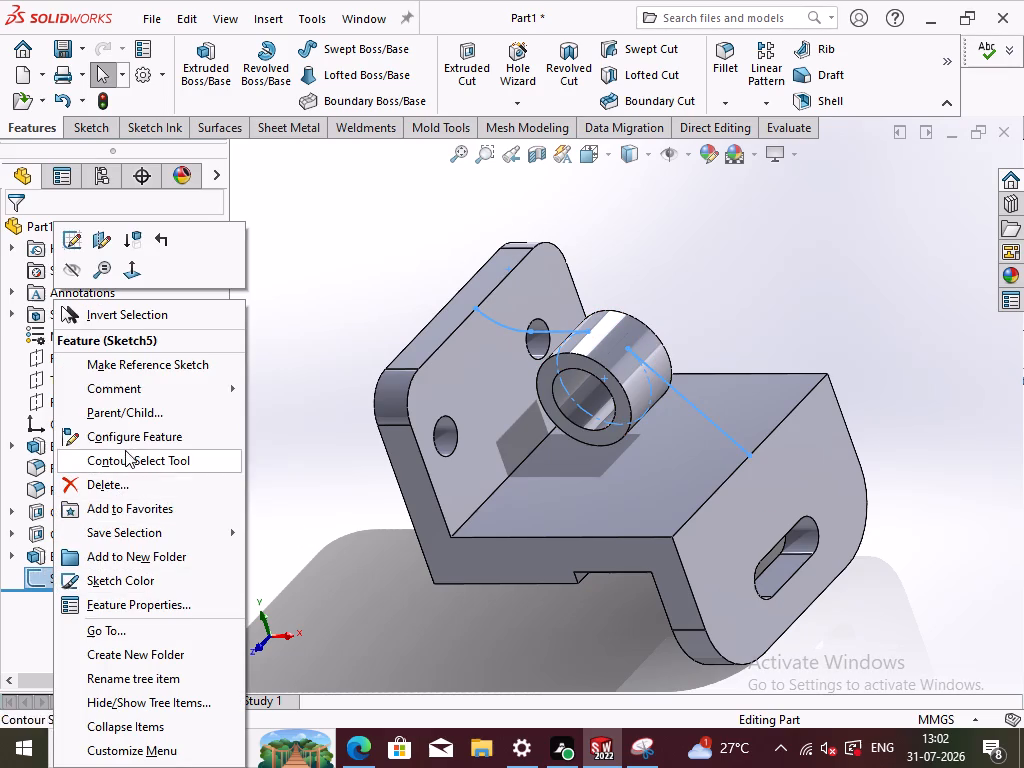
click(76, 243)
click(404, 493)
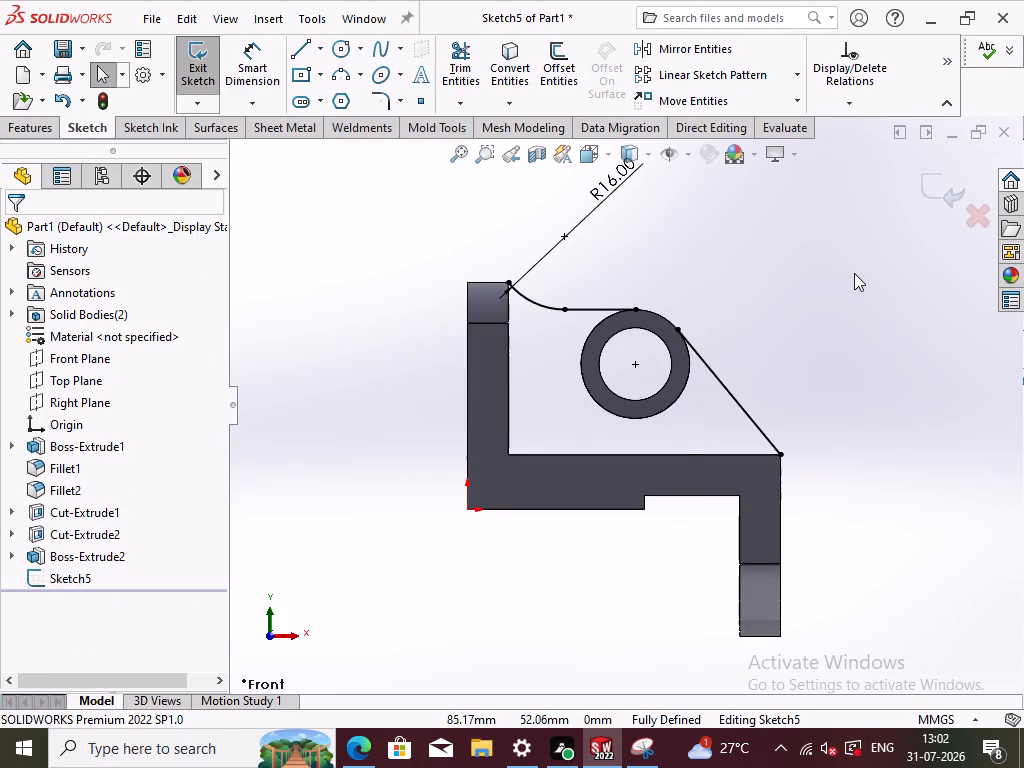
middle_click(818, 284)
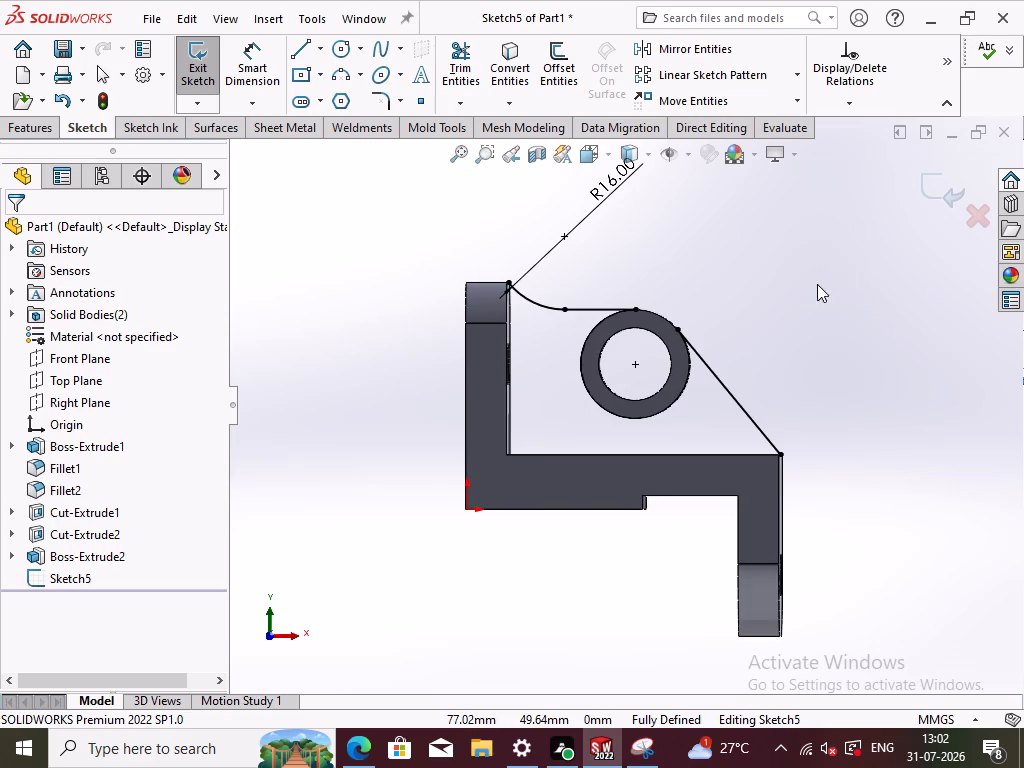
key(ctrl+1)
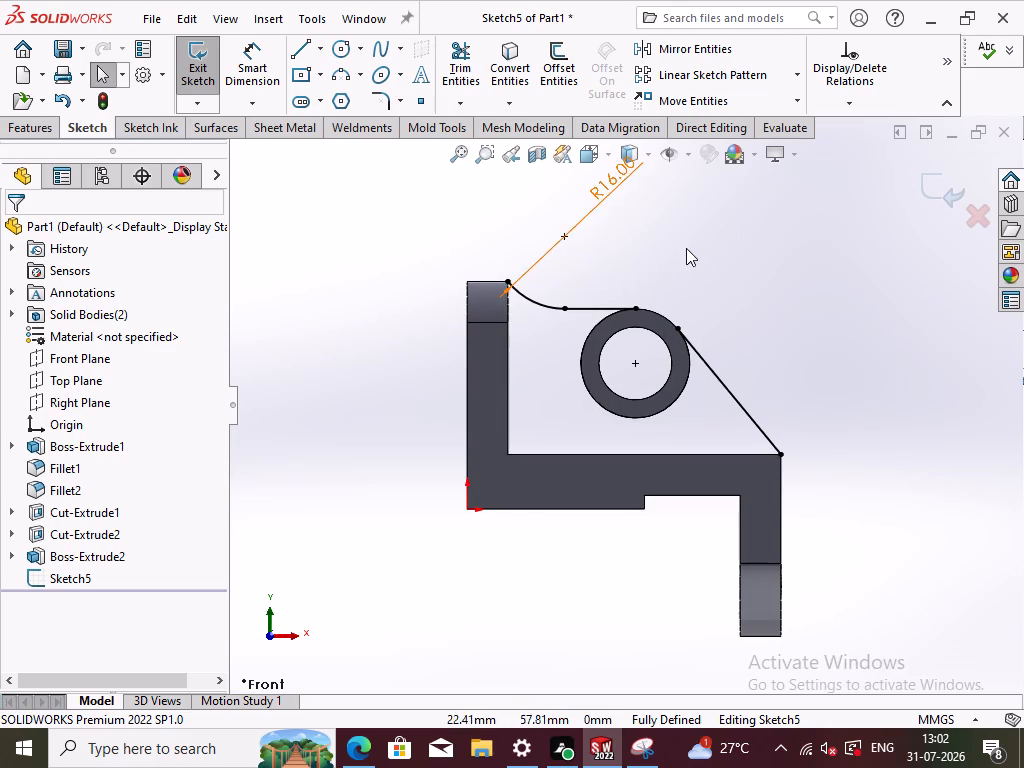
Draw a short vertical line down the bracket's outer edge from the lower end of the slanted line.
click(308, 50)
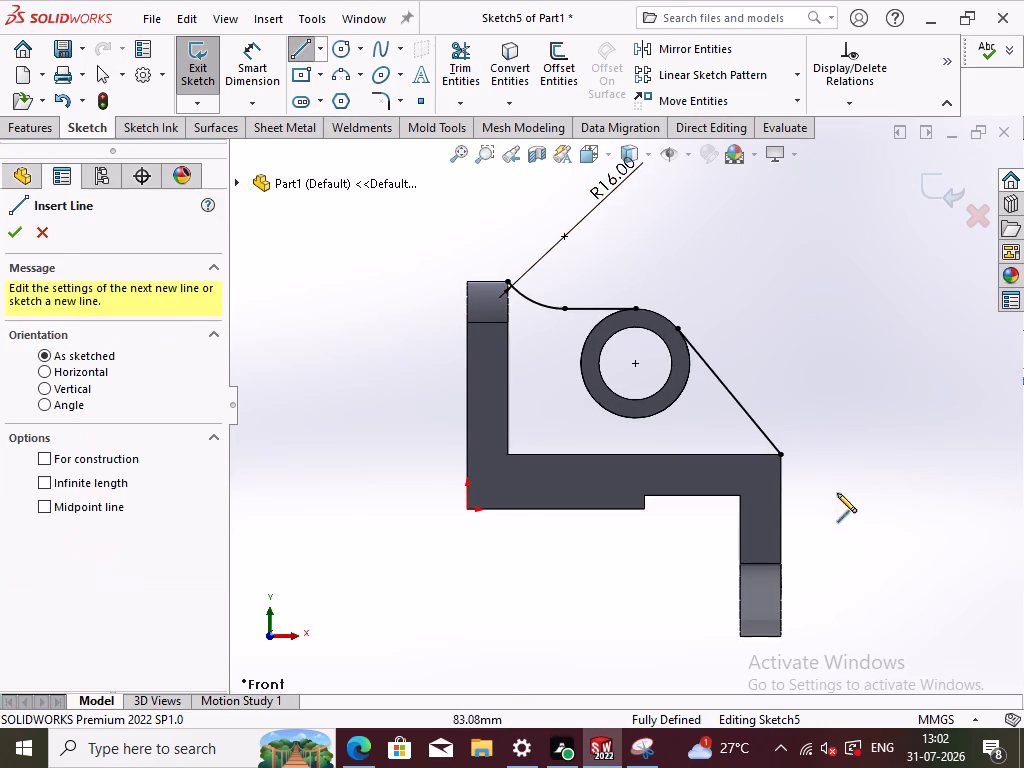
click(781, 456)
click(783, 477)
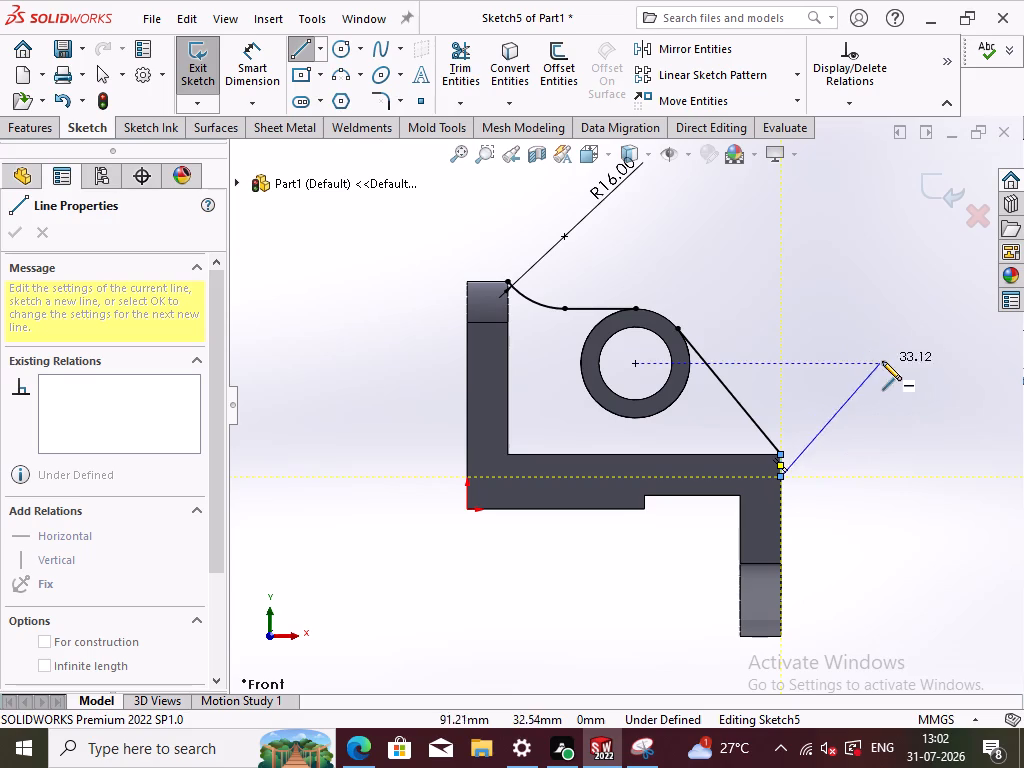
right_click(898, 416)
click(850, 429)
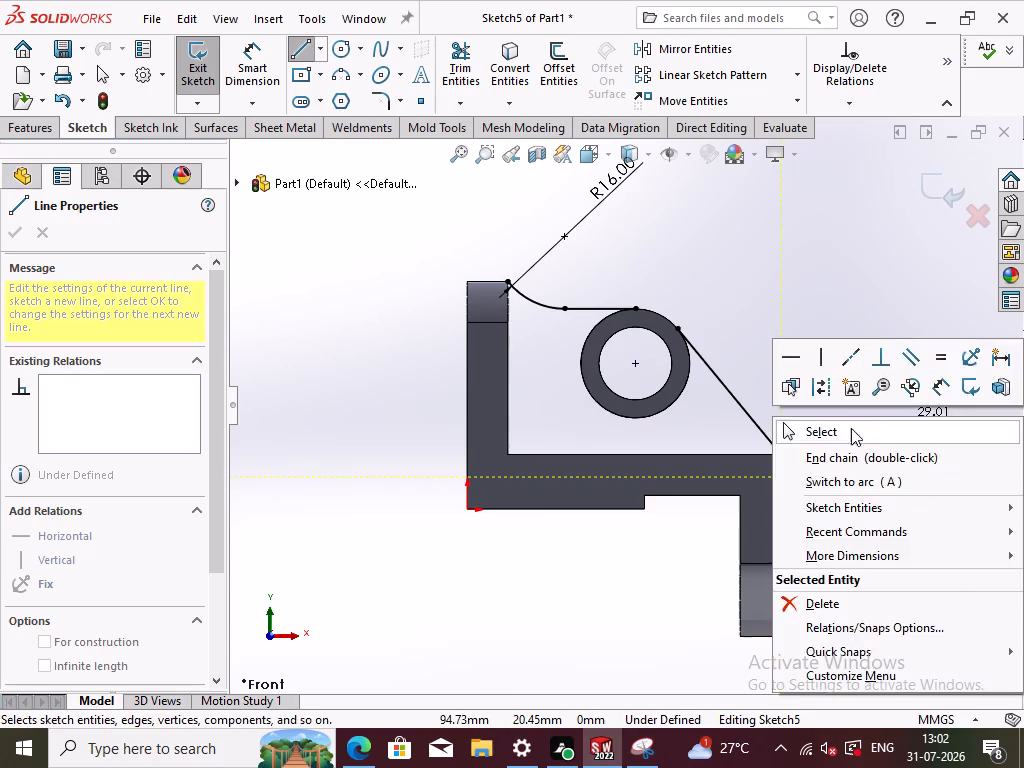
Draw a short horizontal line from the arc's upper end to the midpoint of the upright leg's top edge.
click(299, 53)
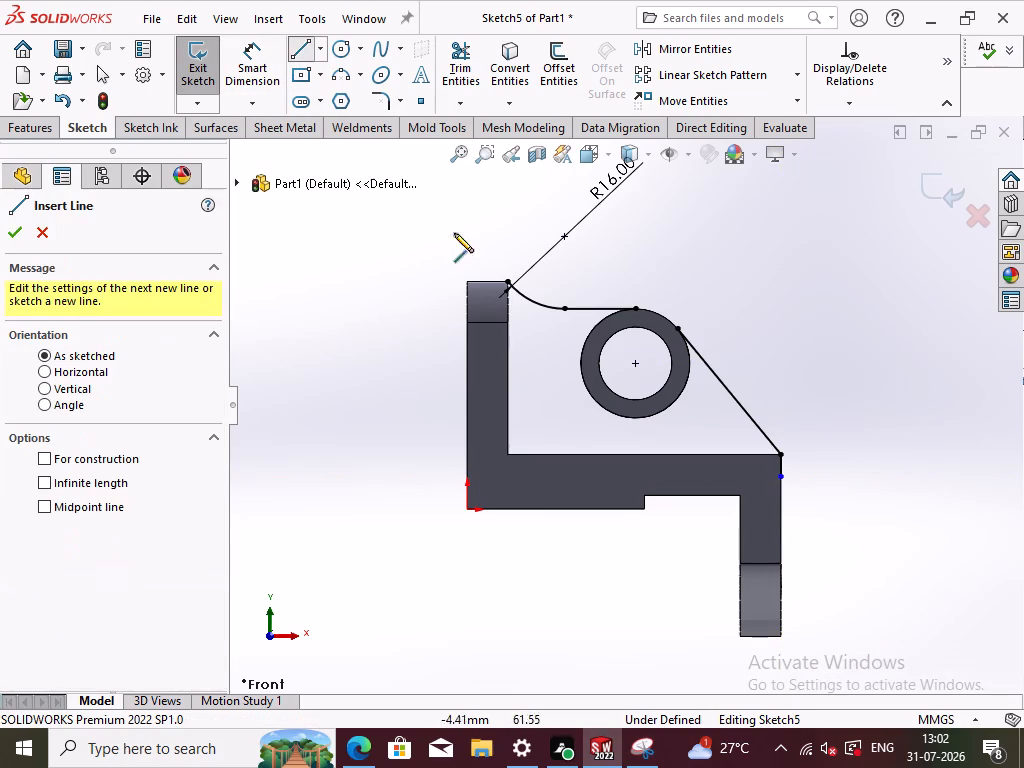
click(506, 281)
click(490, 280)
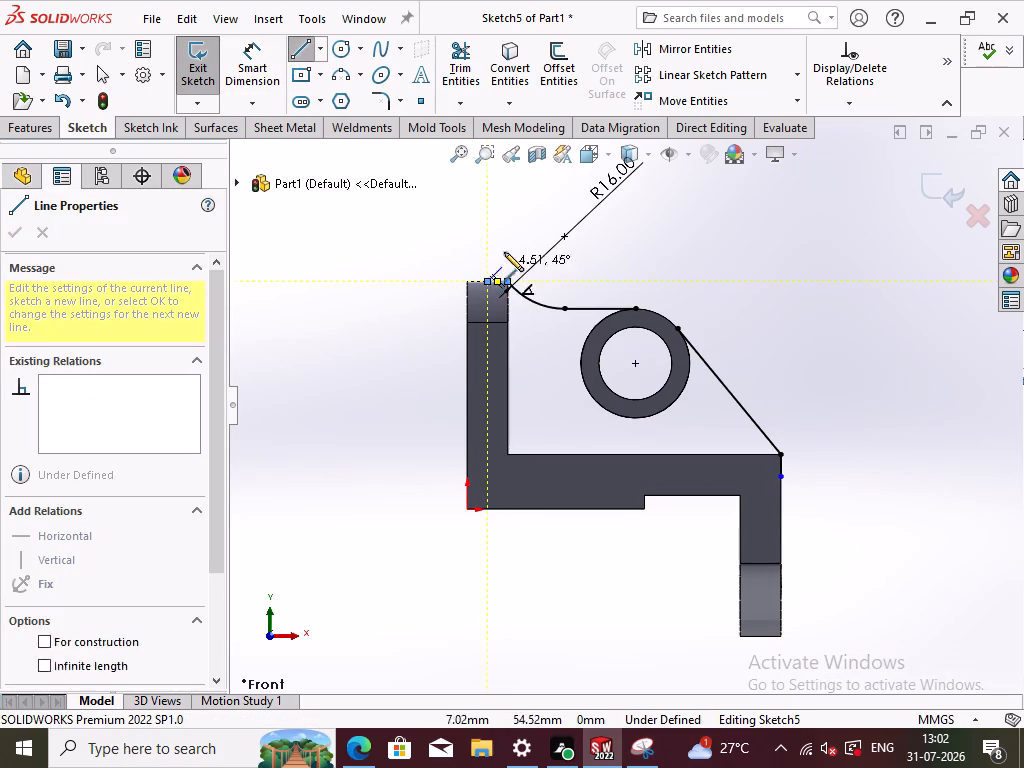
right_click(429, 231)
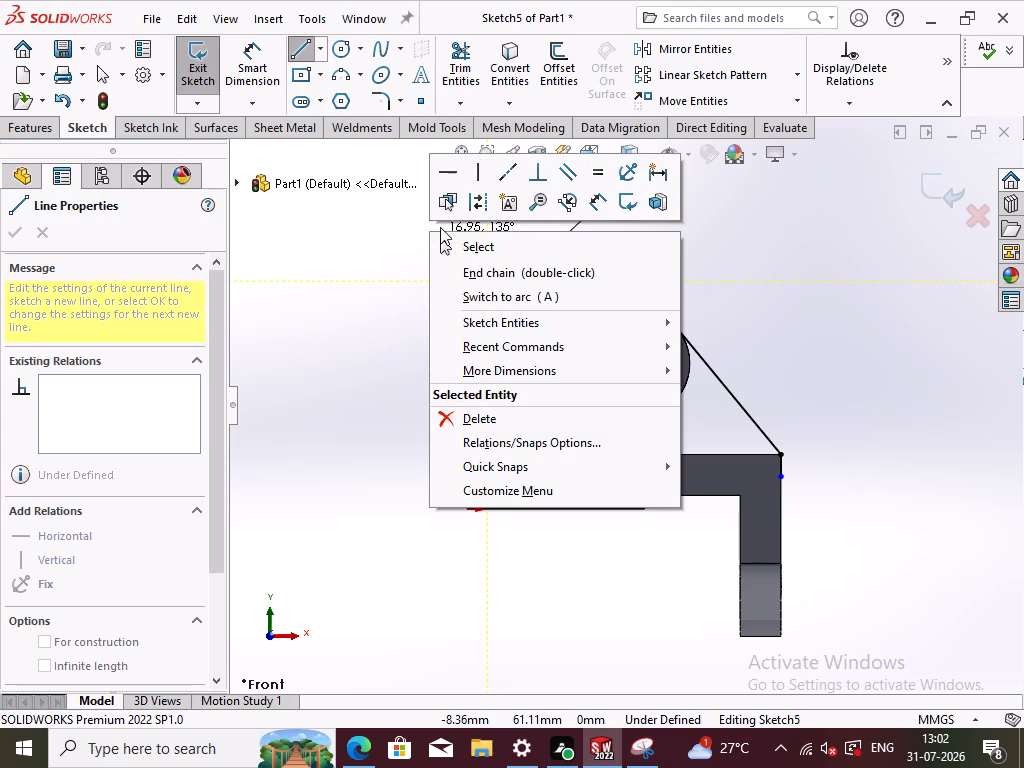
click(473, 251)
click(389, 265)
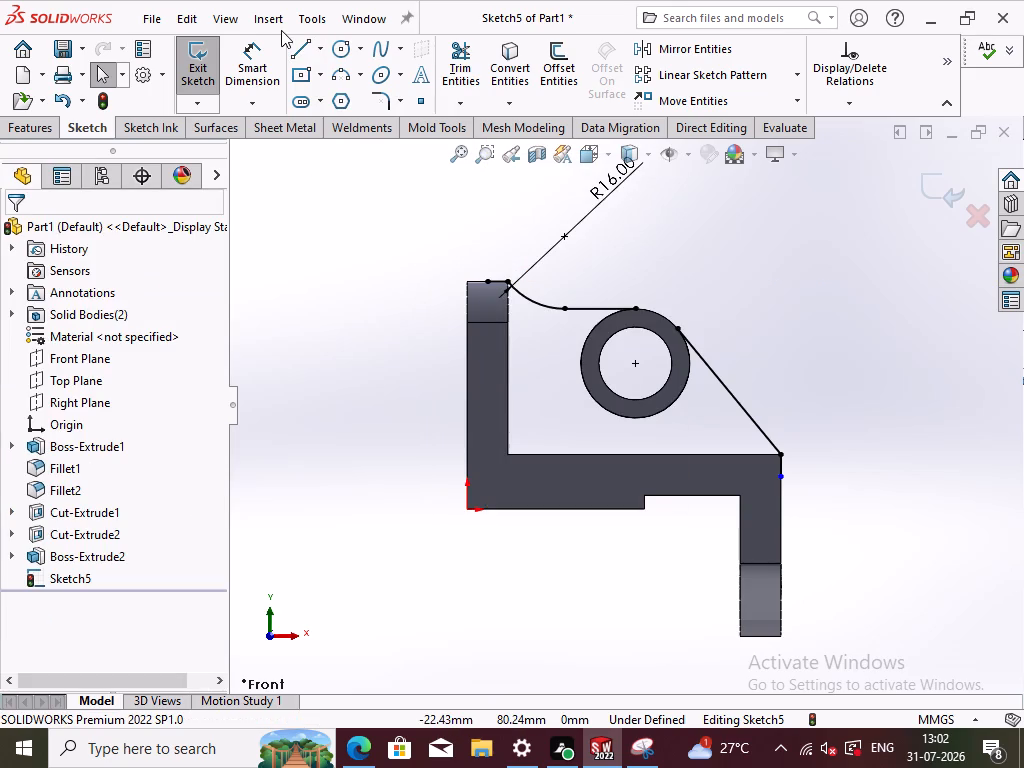
Dimension the short vertical line on the bracket's outer edge to 3 mm and exit the web profile sketch.
click(267, 58)
click(781, 464)
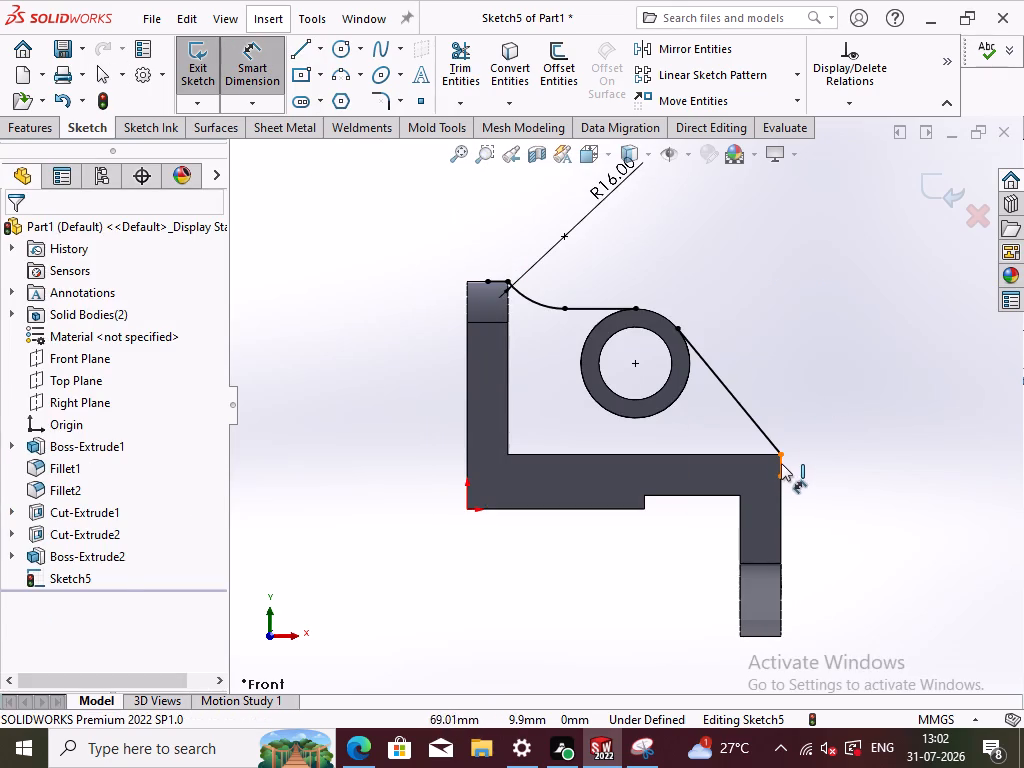
click(811, 470)
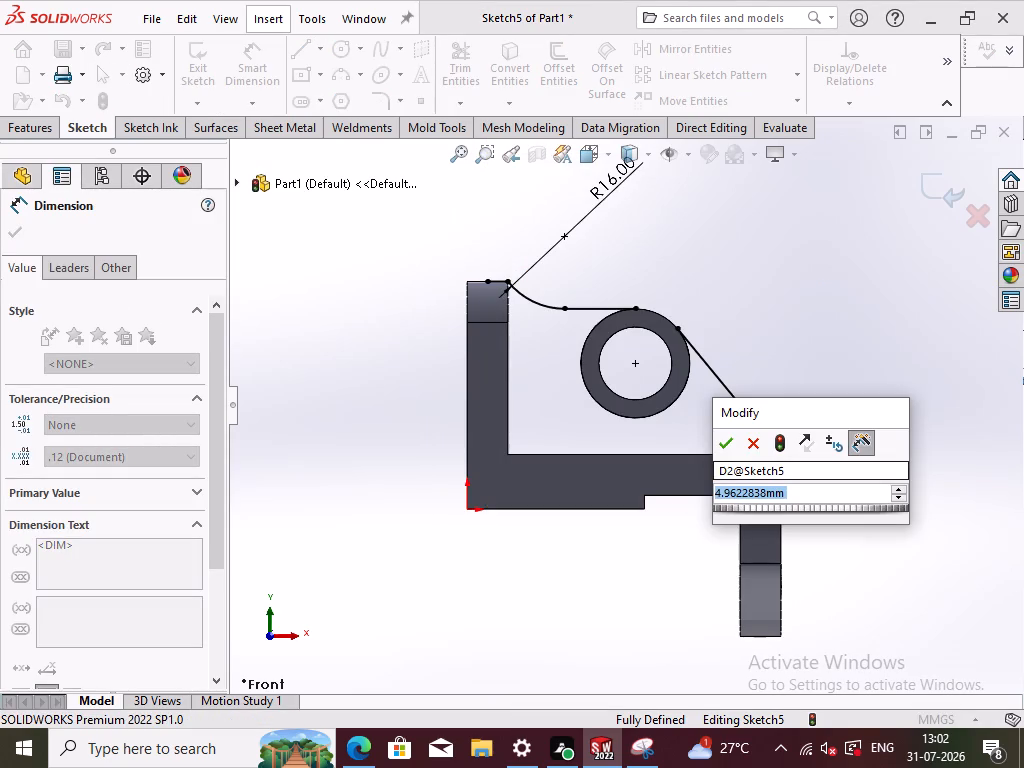
key(3)
key(Return)
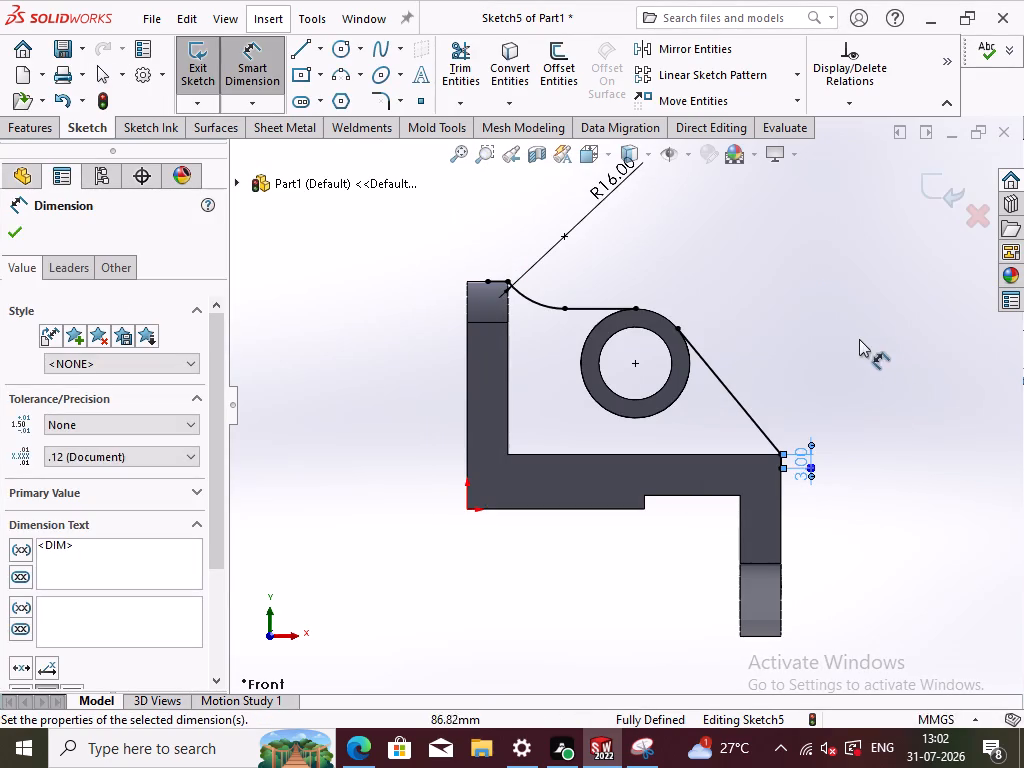
click(851, 320)
click(945, 186)
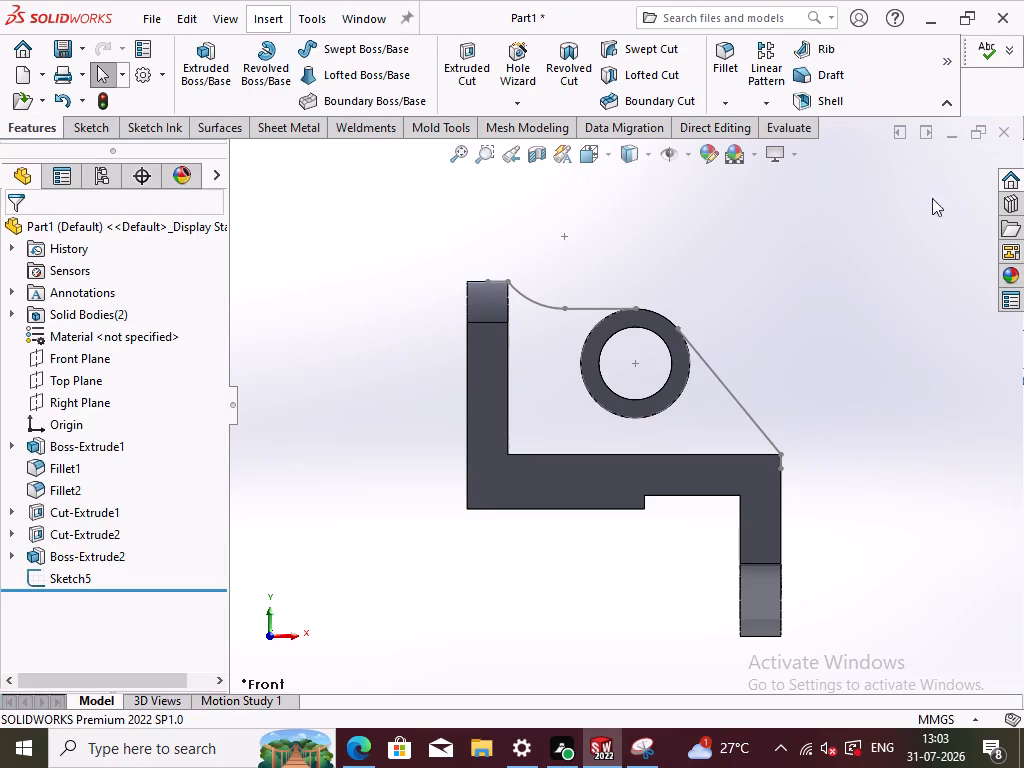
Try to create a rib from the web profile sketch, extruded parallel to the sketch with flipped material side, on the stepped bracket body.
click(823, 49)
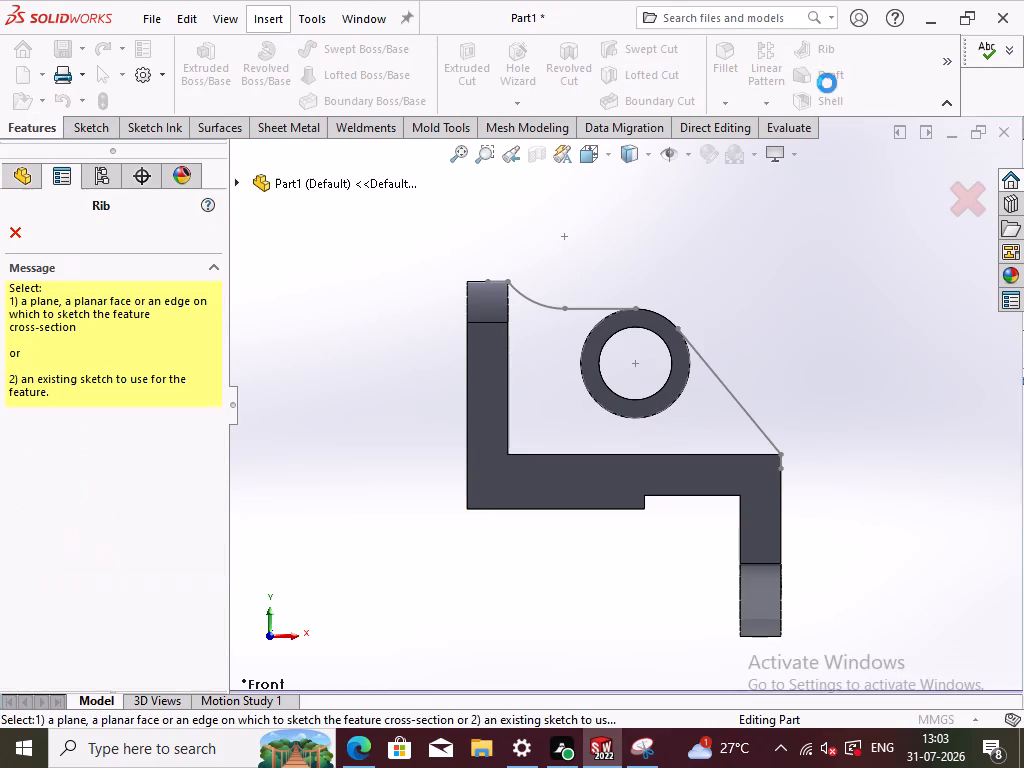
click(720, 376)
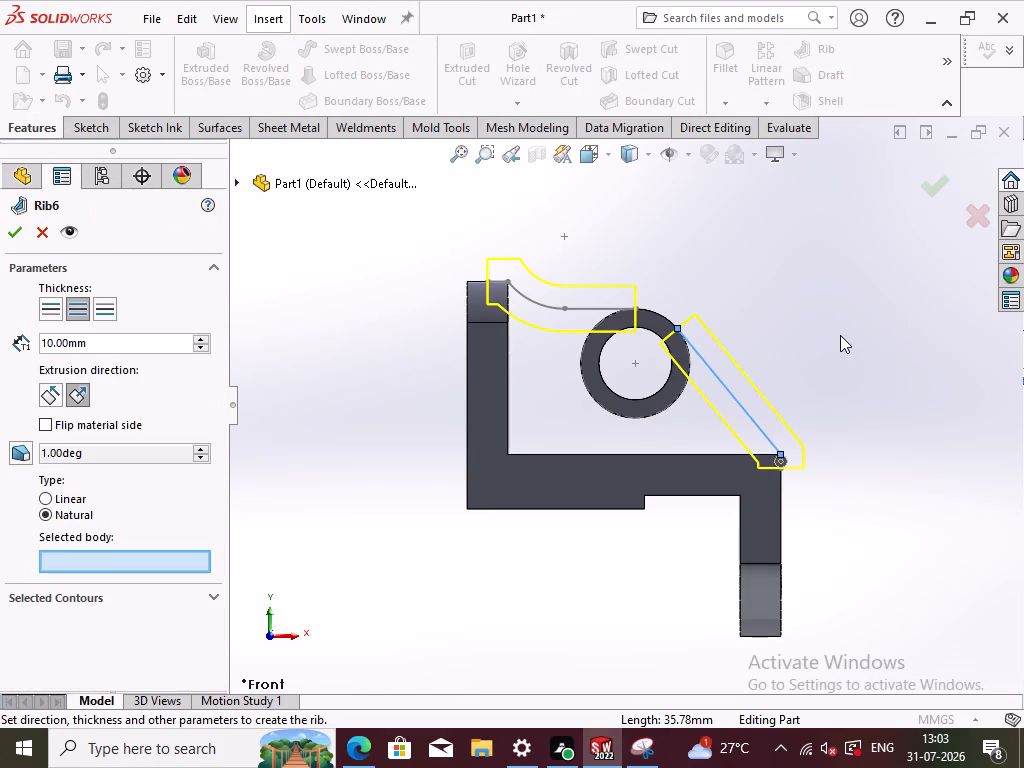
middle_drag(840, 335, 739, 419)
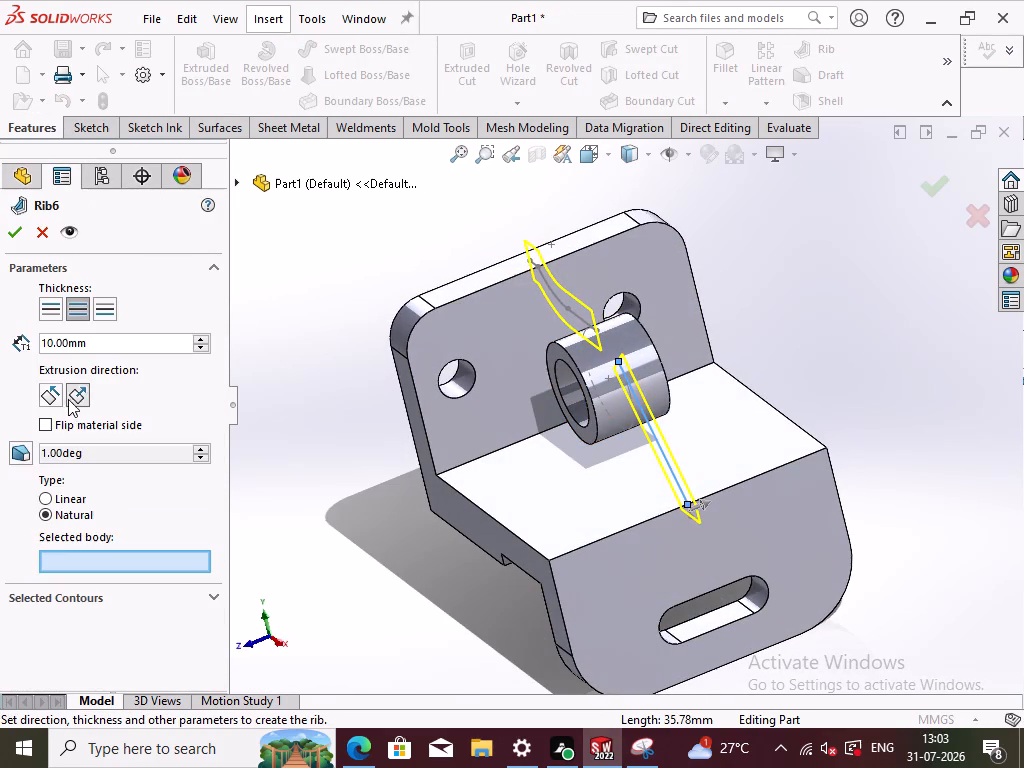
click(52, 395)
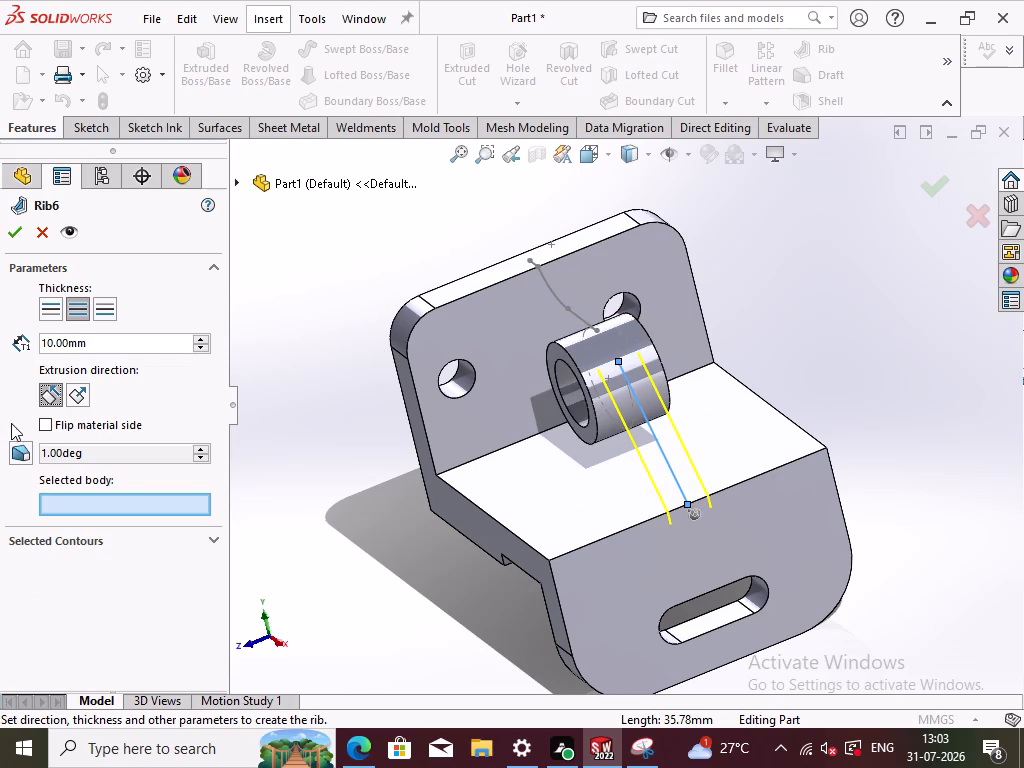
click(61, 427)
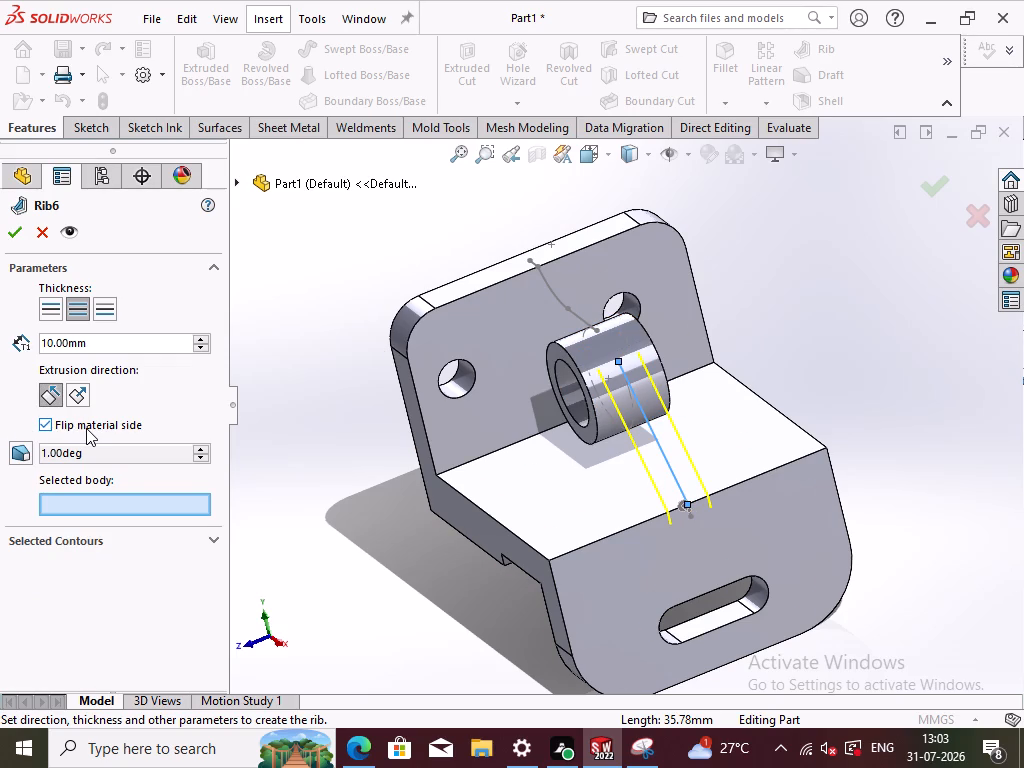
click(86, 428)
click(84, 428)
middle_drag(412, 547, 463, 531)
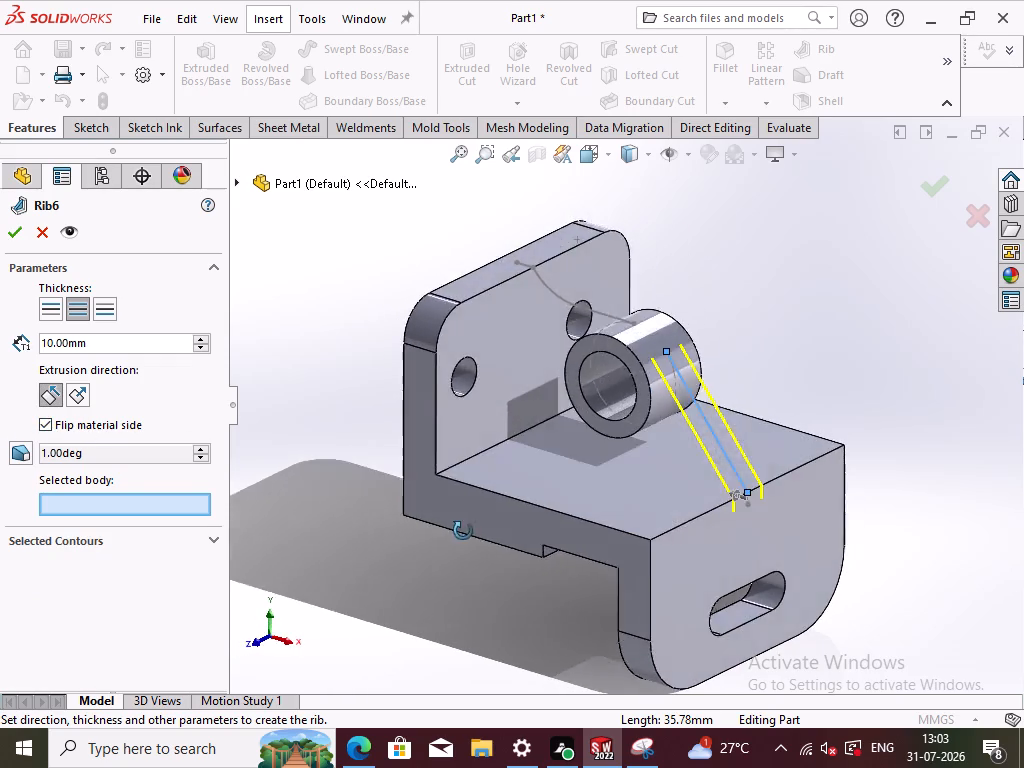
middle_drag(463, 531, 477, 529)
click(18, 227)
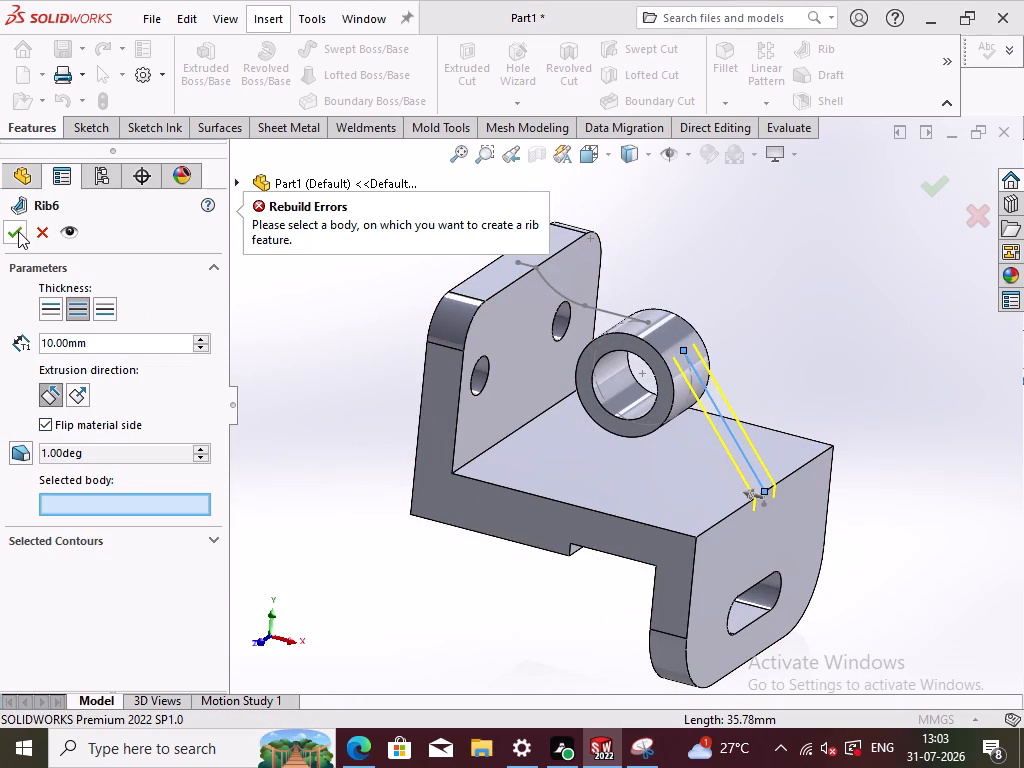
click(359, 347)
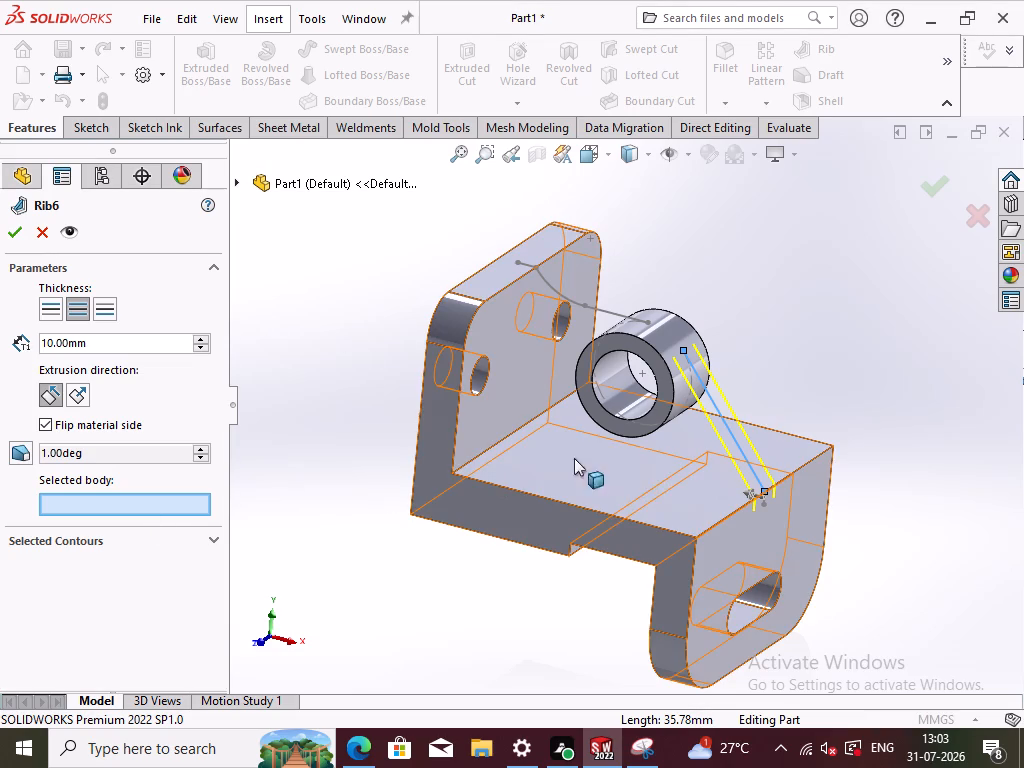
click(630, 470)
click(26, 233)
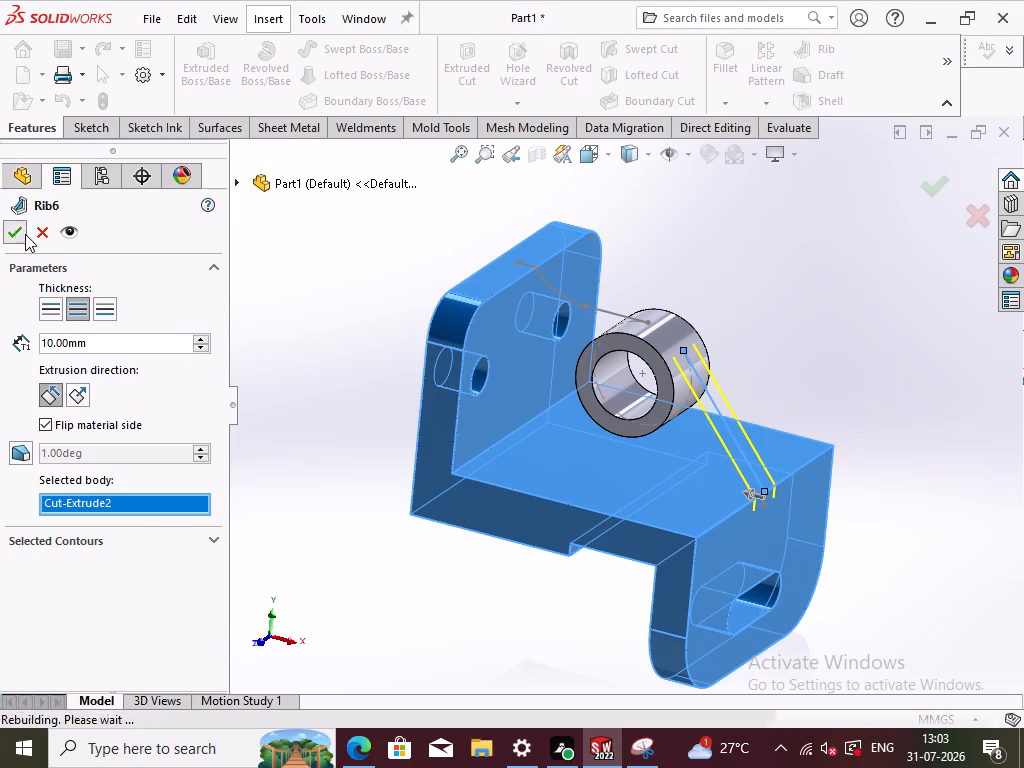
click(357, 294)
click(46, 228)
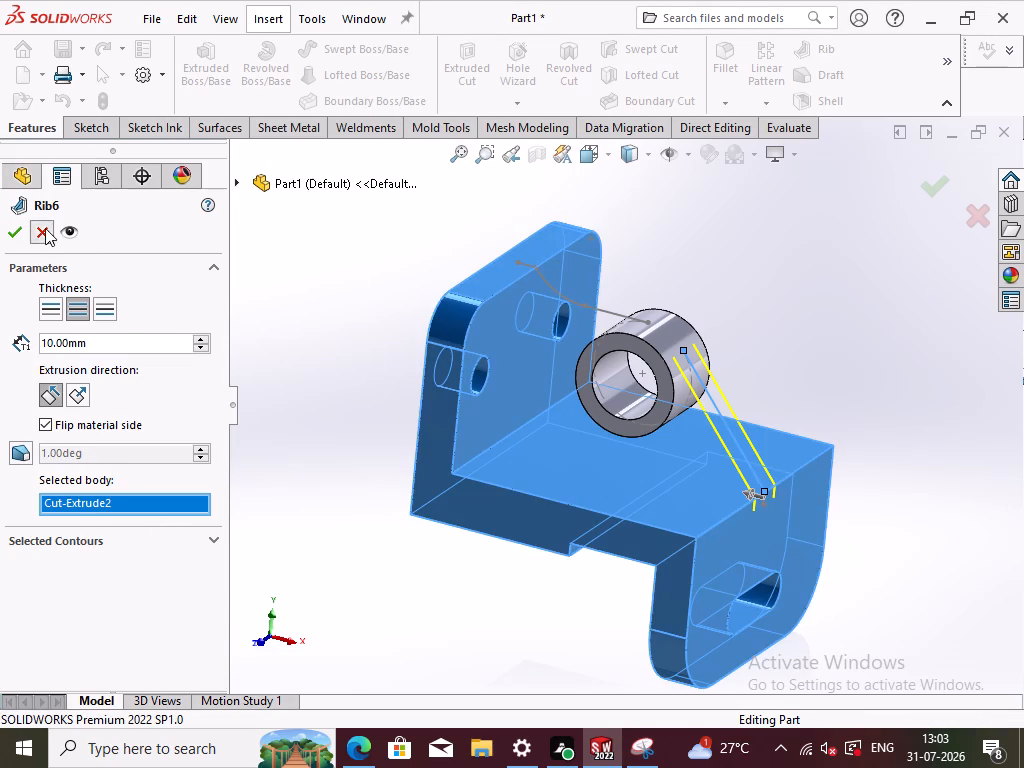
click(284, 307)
Start a mid-plane Extruded Boss from the web profile's slanted-line contour and set its depth to 8 mm.
middle_drag(852, 486, 775, 486)
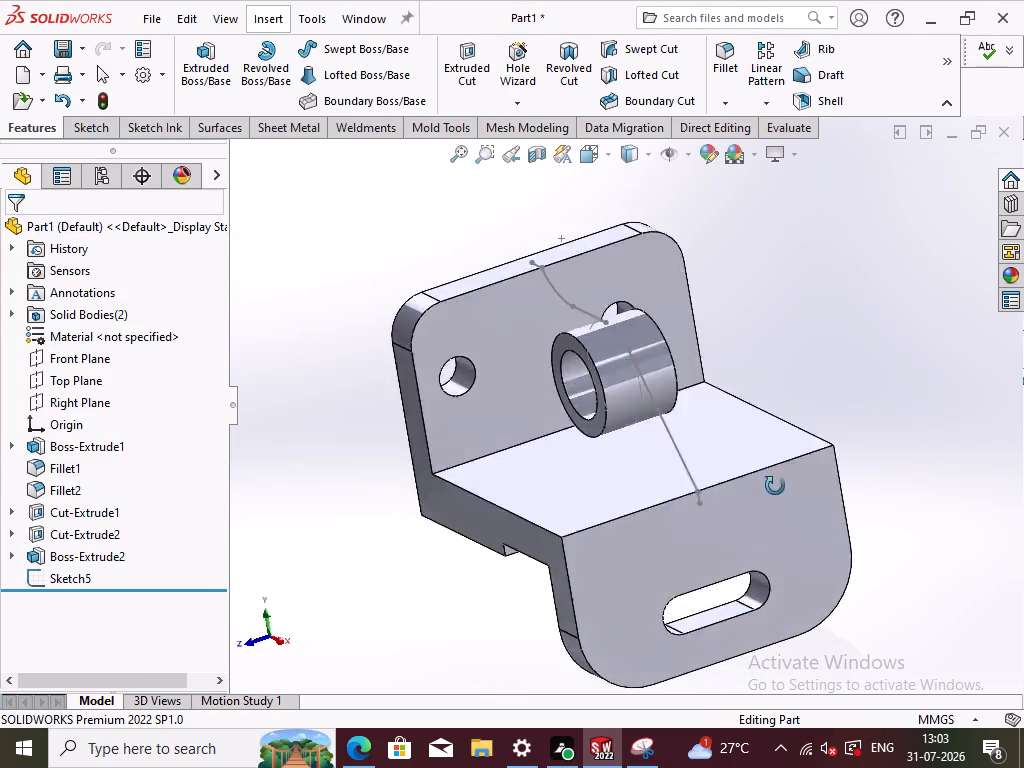
middle_drag(775, 486, 889, 480)
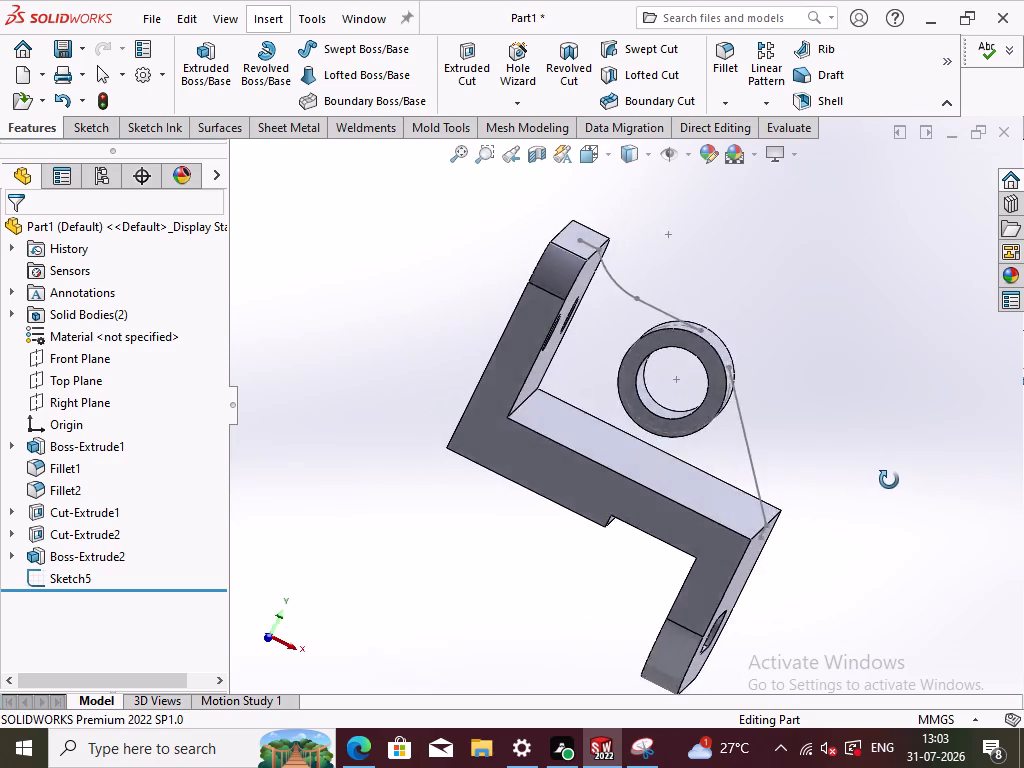
middle_drag(889, 480, 904, 491)
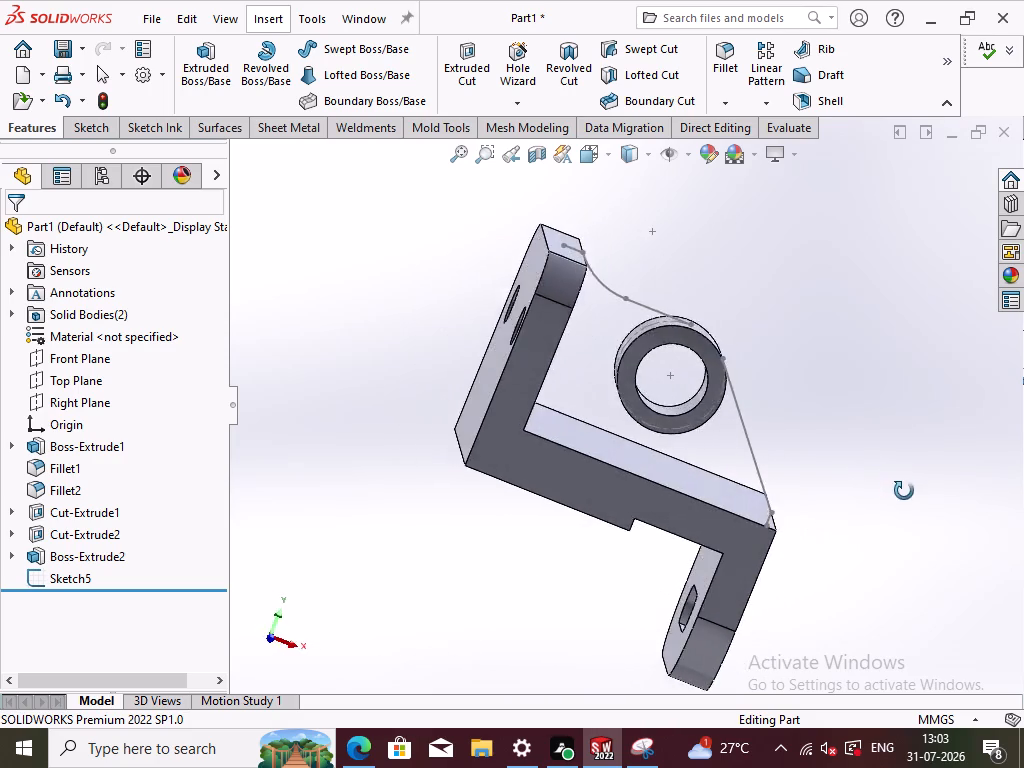
middle_drag(904, 491, 771, 470)
middle_drag(741, 463, 828, 492)
click(898, 389)
click(218, 76)
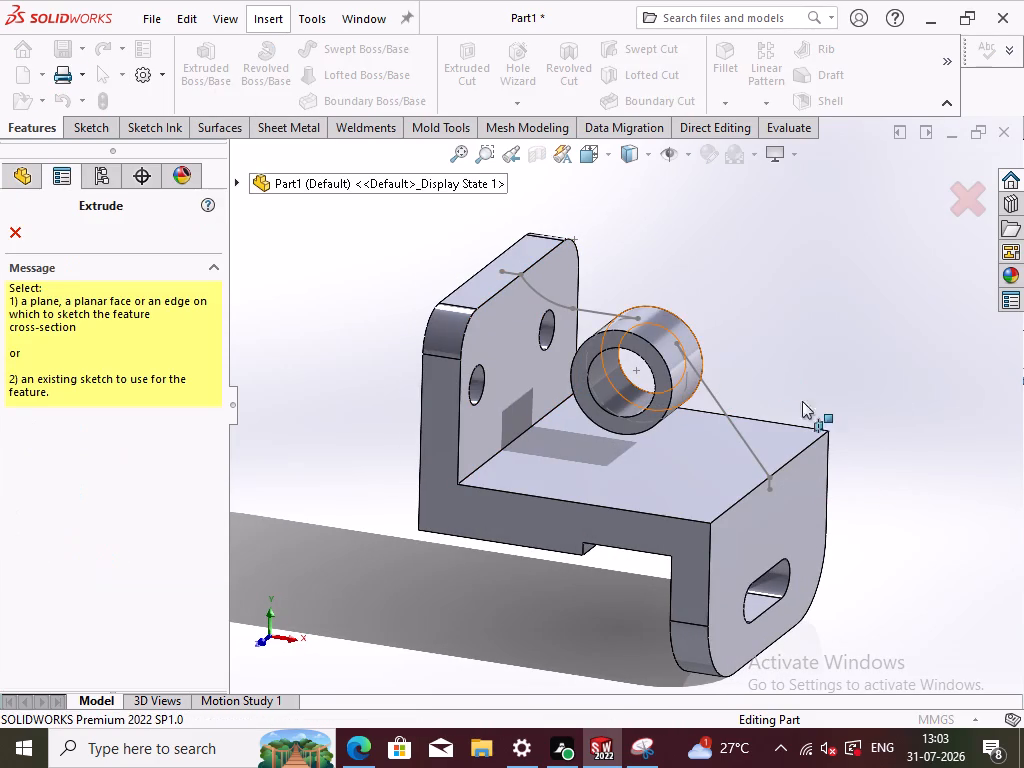
click(726, 410)
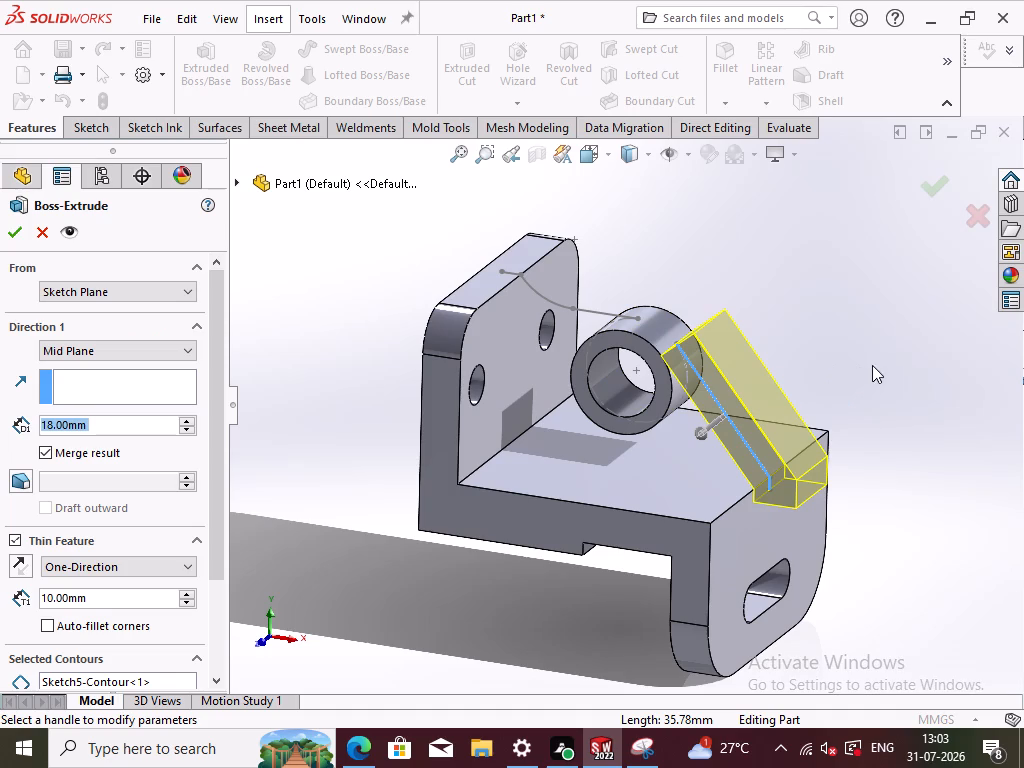
middle_drag(872, 365, 767, 452)
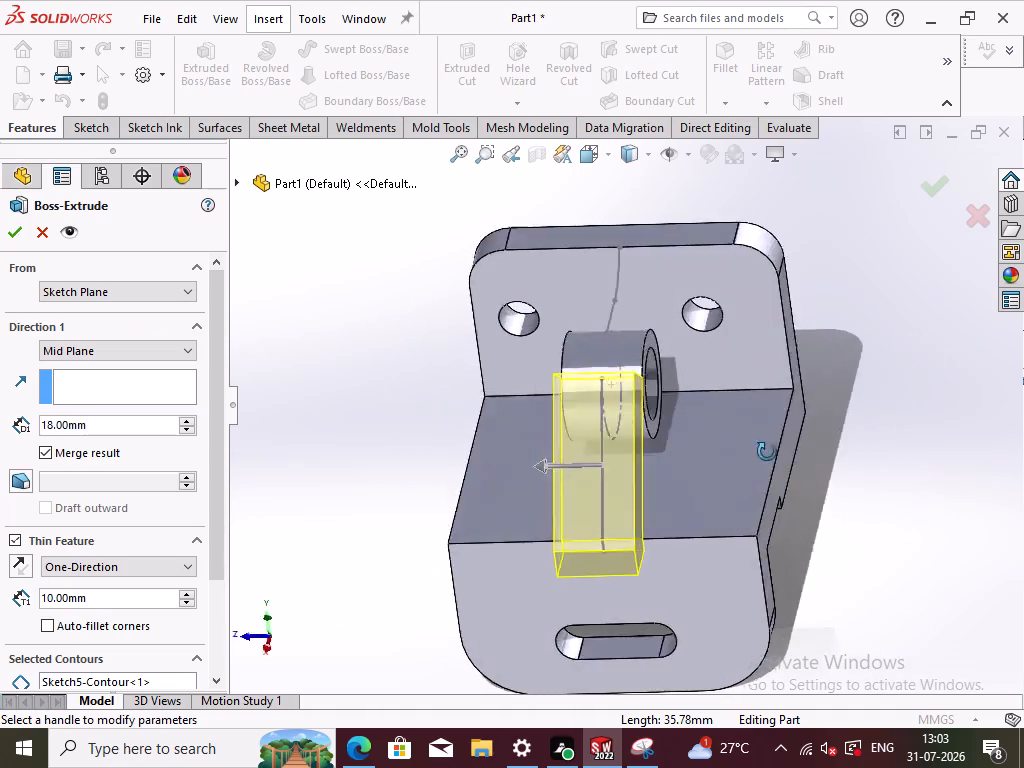
middle_drag(767, 452, 777, 472)
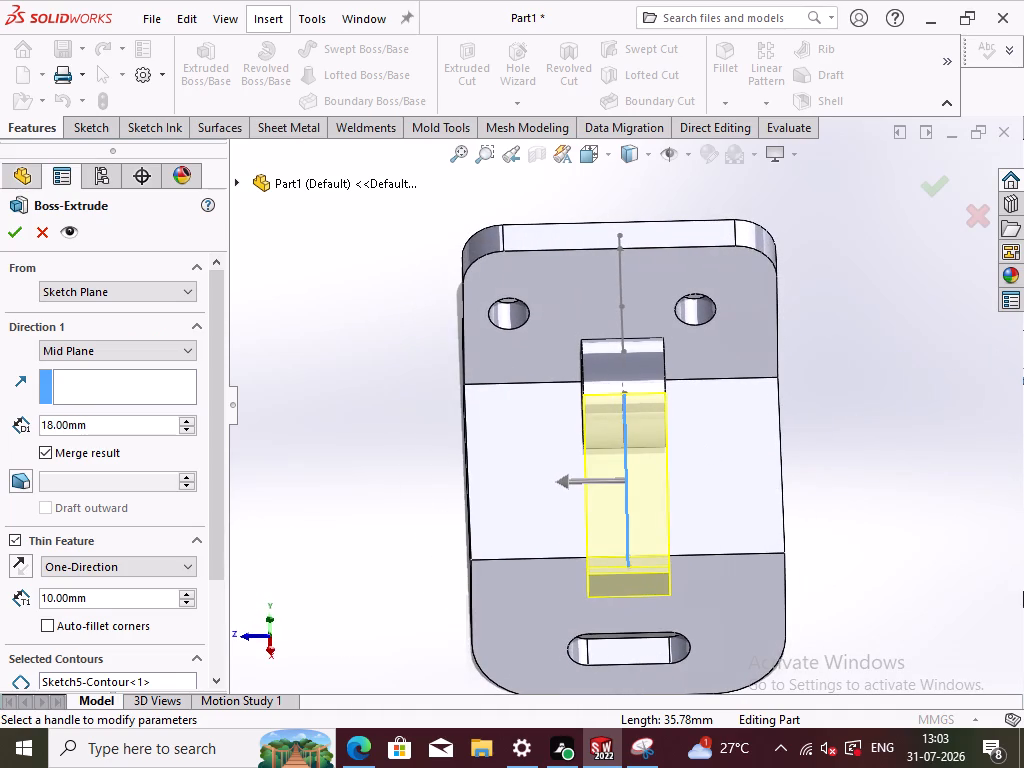
click(143, 418)
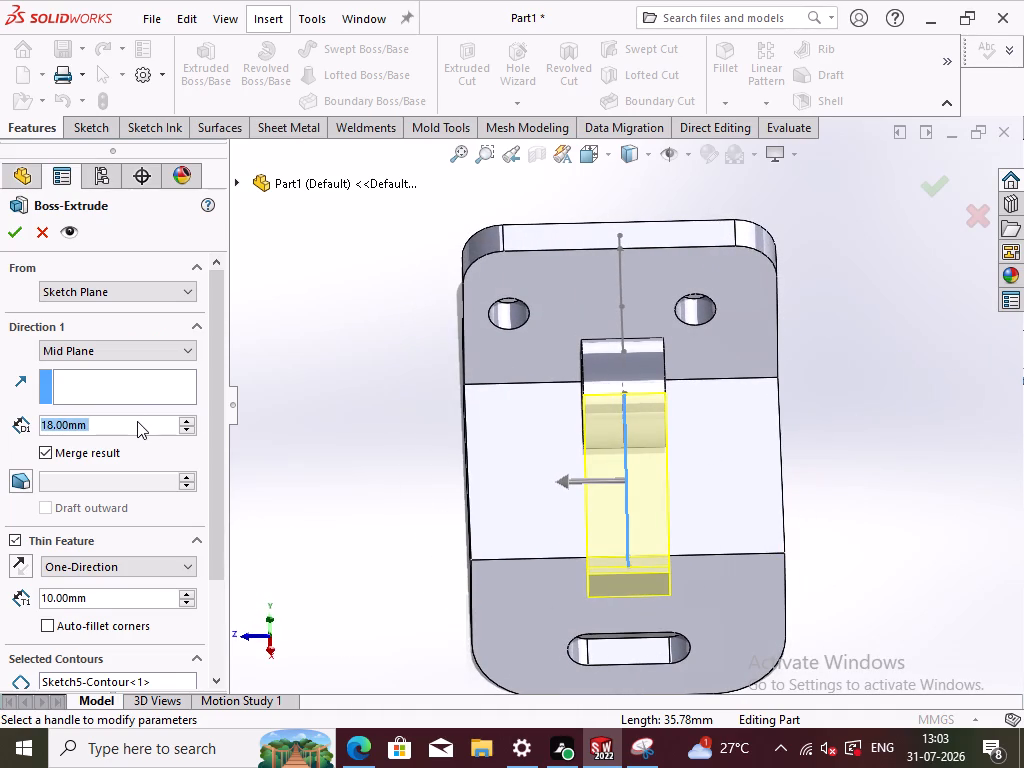
key(8)
click(306, 466)
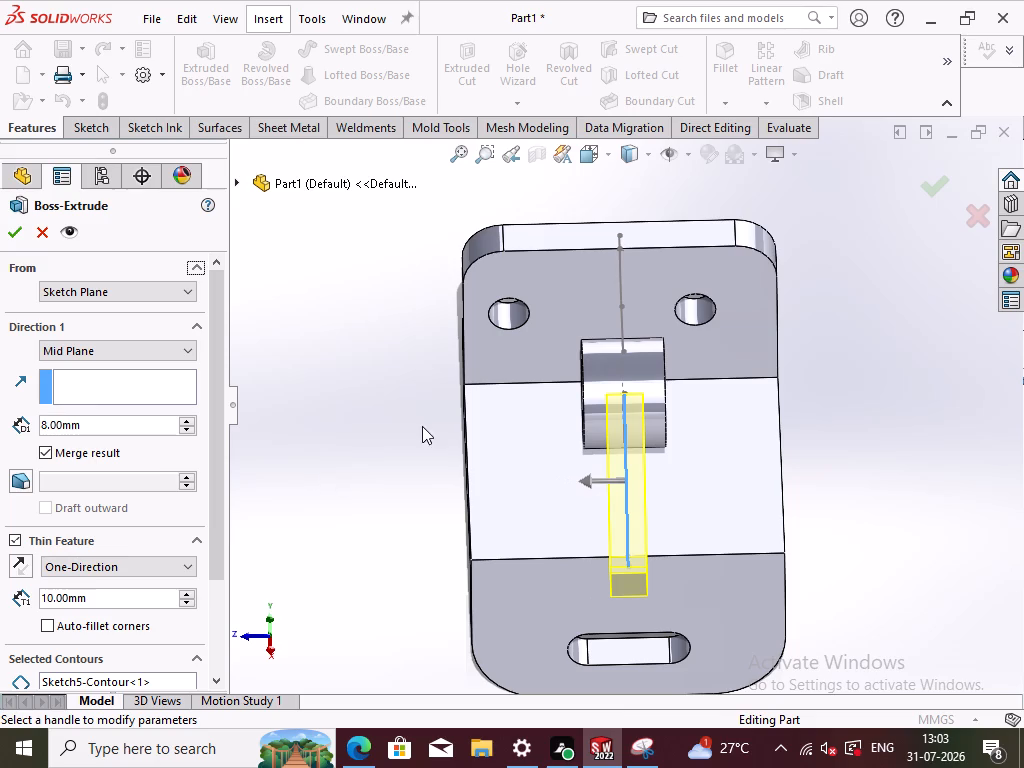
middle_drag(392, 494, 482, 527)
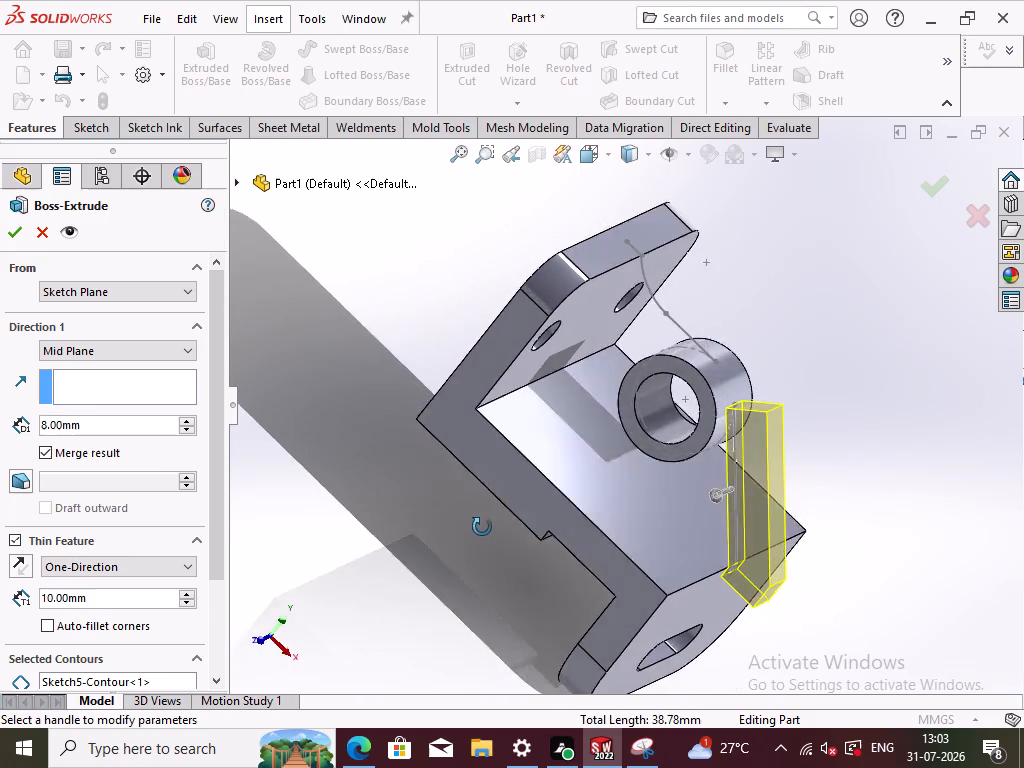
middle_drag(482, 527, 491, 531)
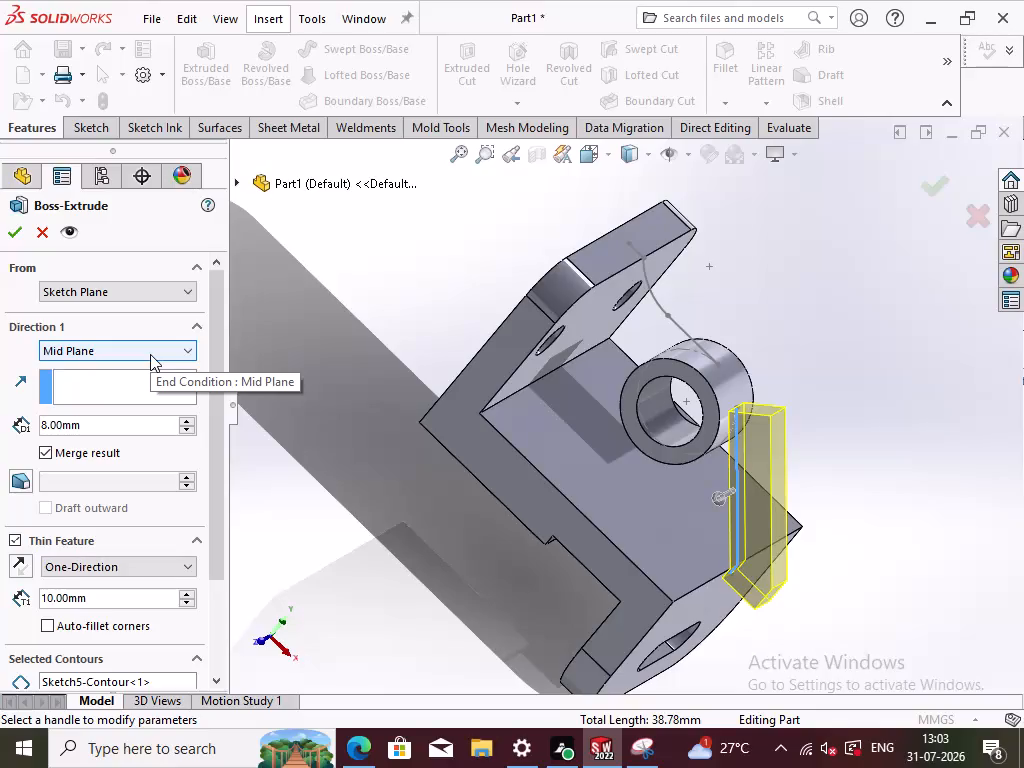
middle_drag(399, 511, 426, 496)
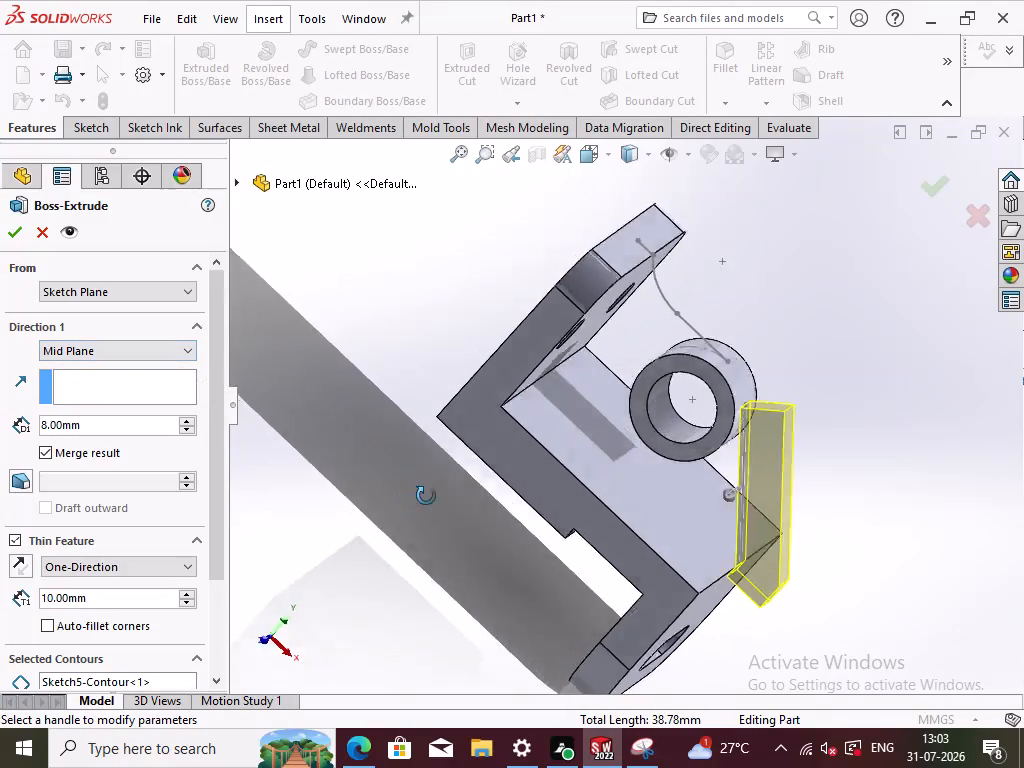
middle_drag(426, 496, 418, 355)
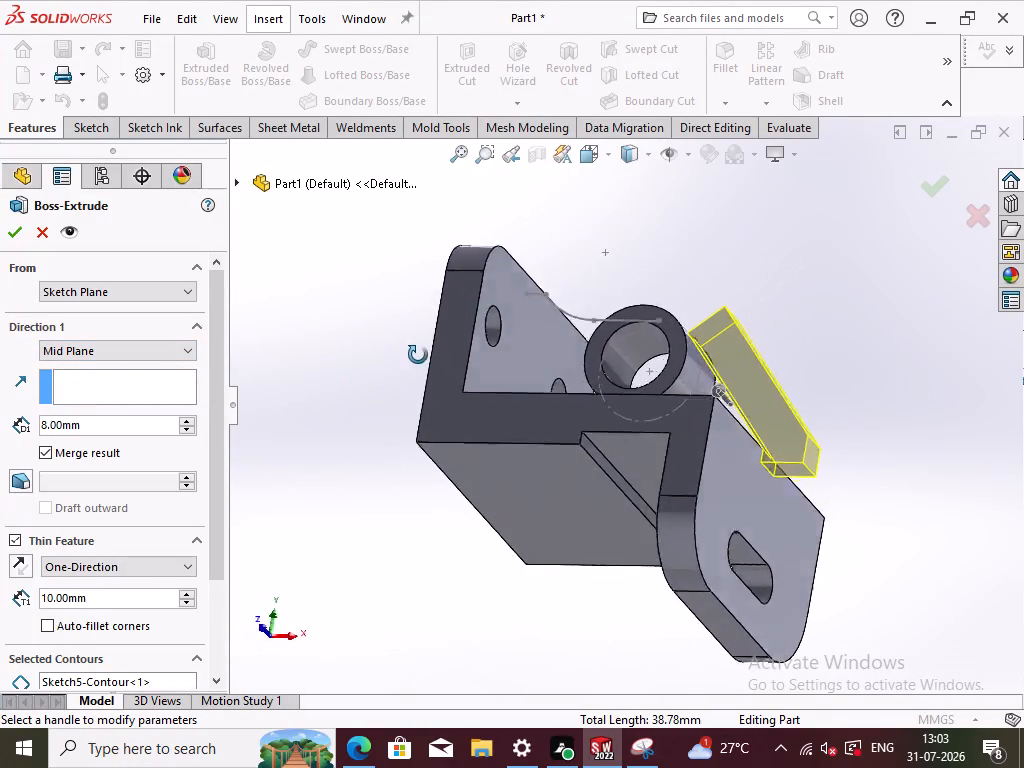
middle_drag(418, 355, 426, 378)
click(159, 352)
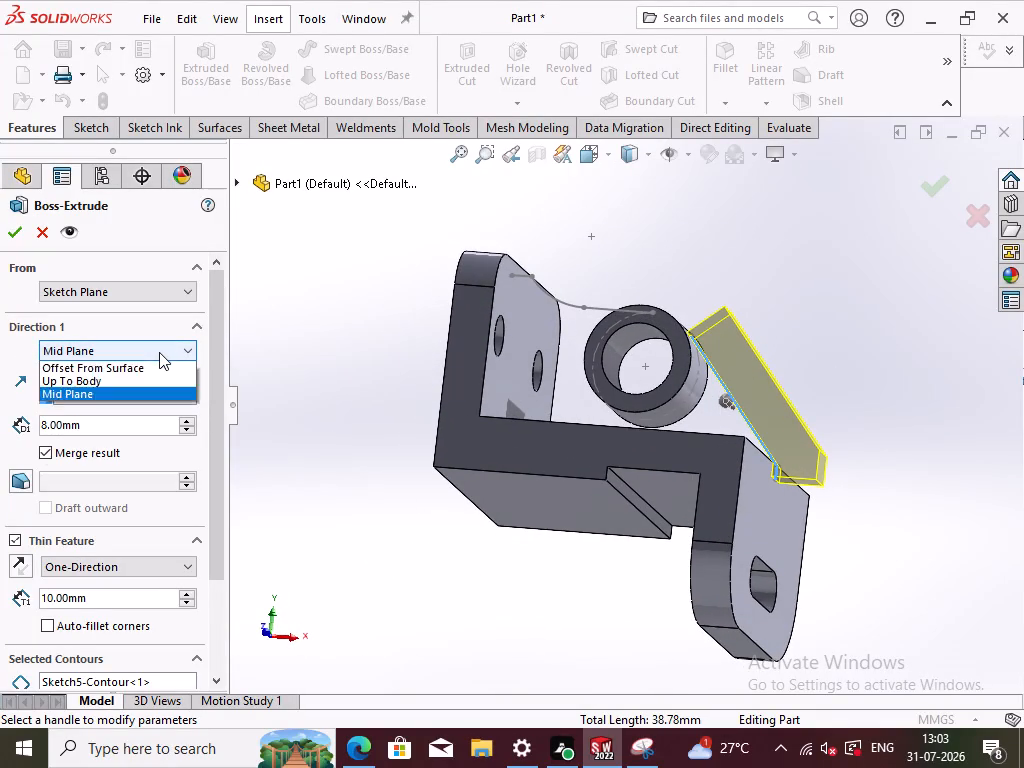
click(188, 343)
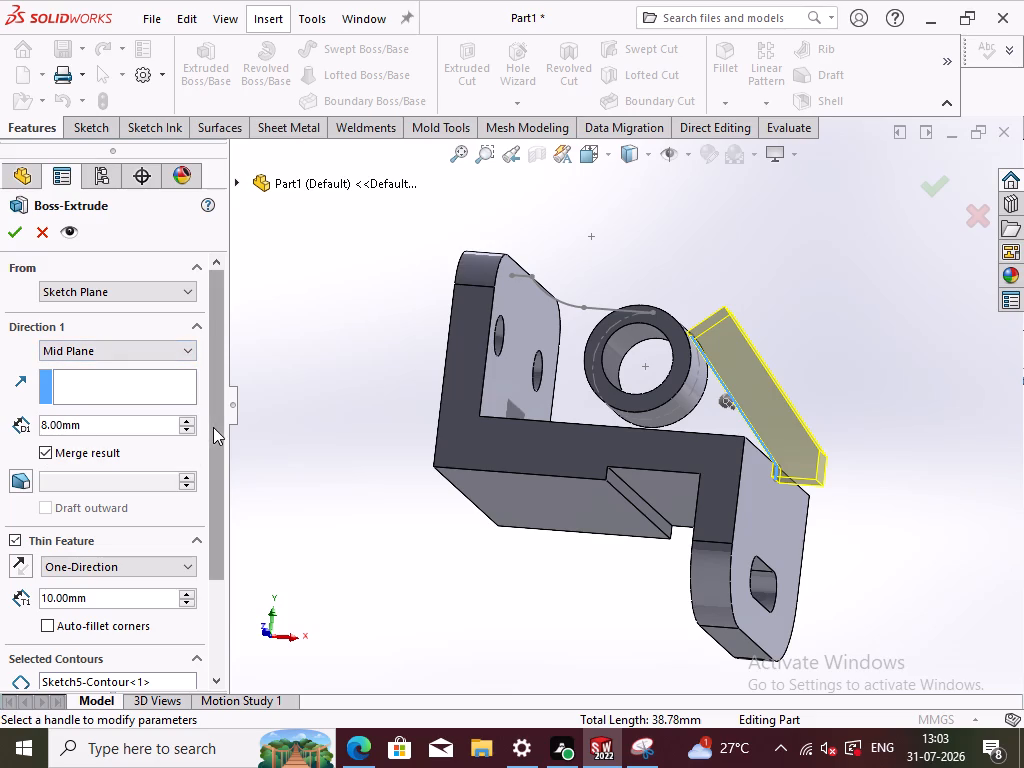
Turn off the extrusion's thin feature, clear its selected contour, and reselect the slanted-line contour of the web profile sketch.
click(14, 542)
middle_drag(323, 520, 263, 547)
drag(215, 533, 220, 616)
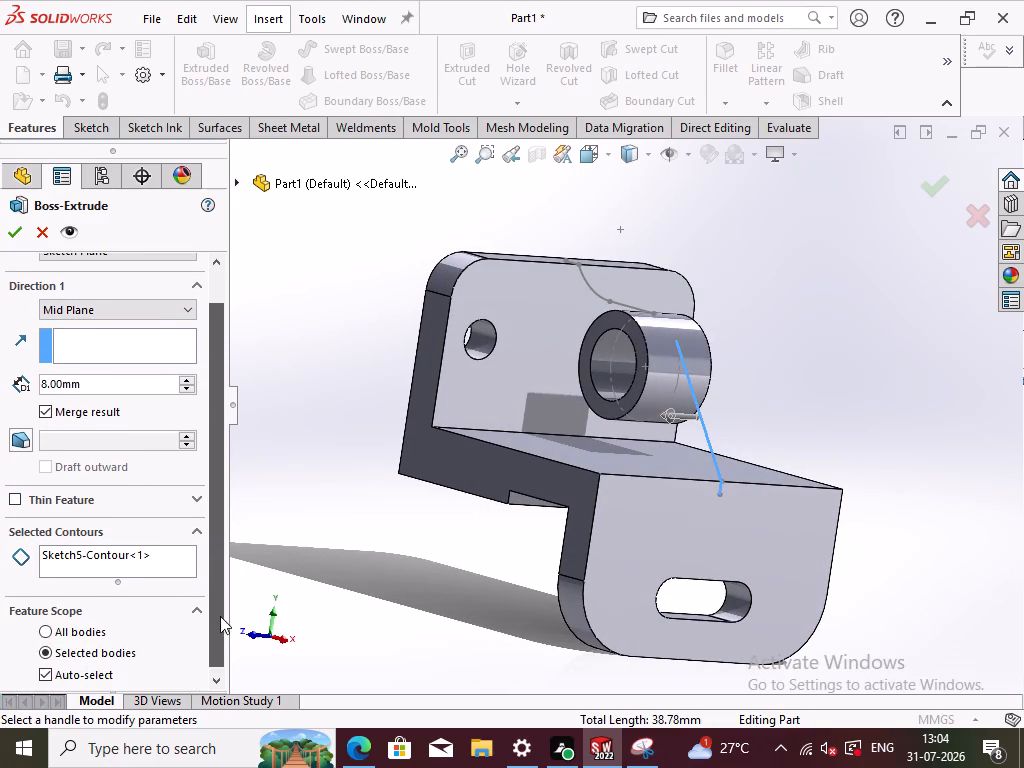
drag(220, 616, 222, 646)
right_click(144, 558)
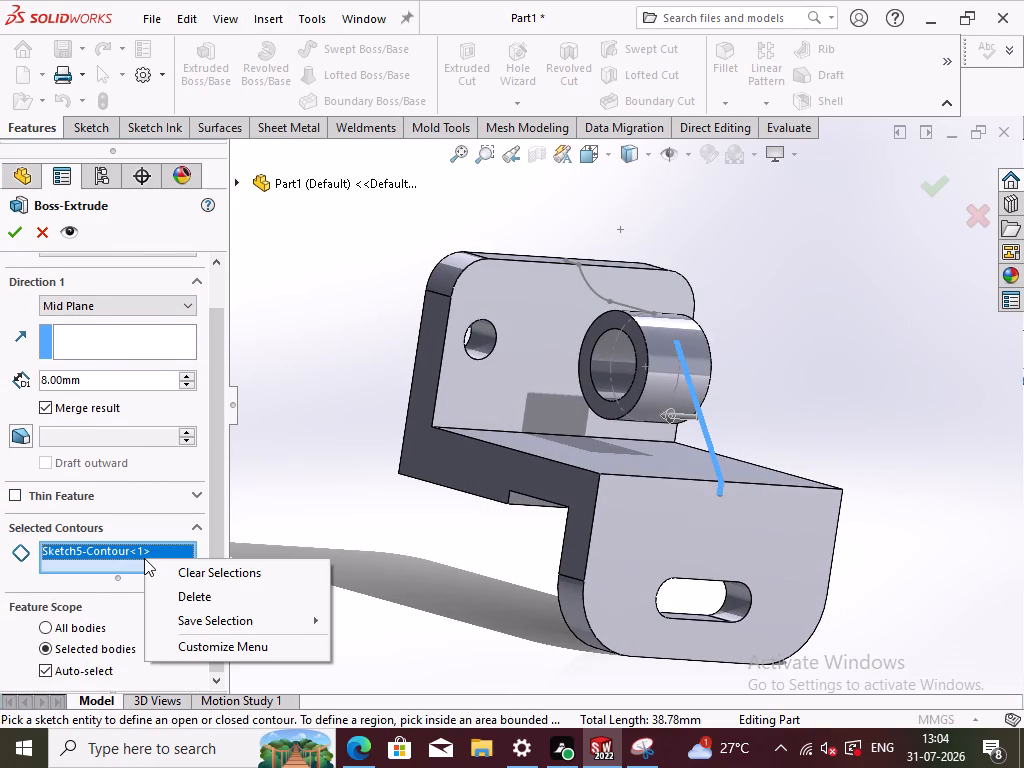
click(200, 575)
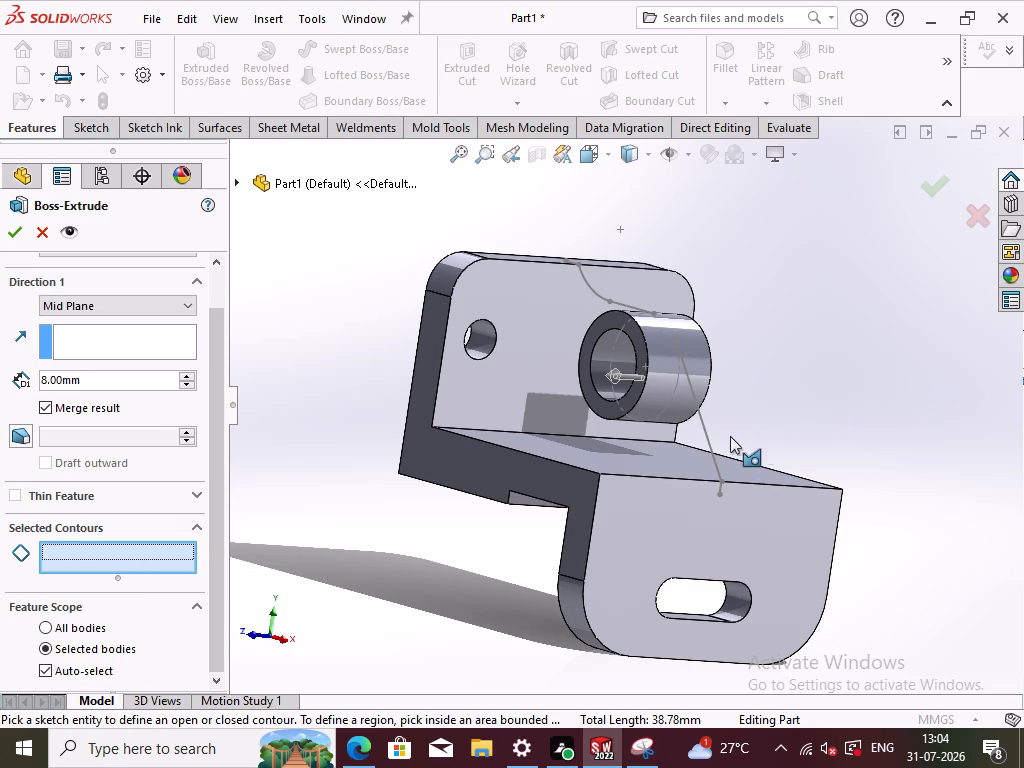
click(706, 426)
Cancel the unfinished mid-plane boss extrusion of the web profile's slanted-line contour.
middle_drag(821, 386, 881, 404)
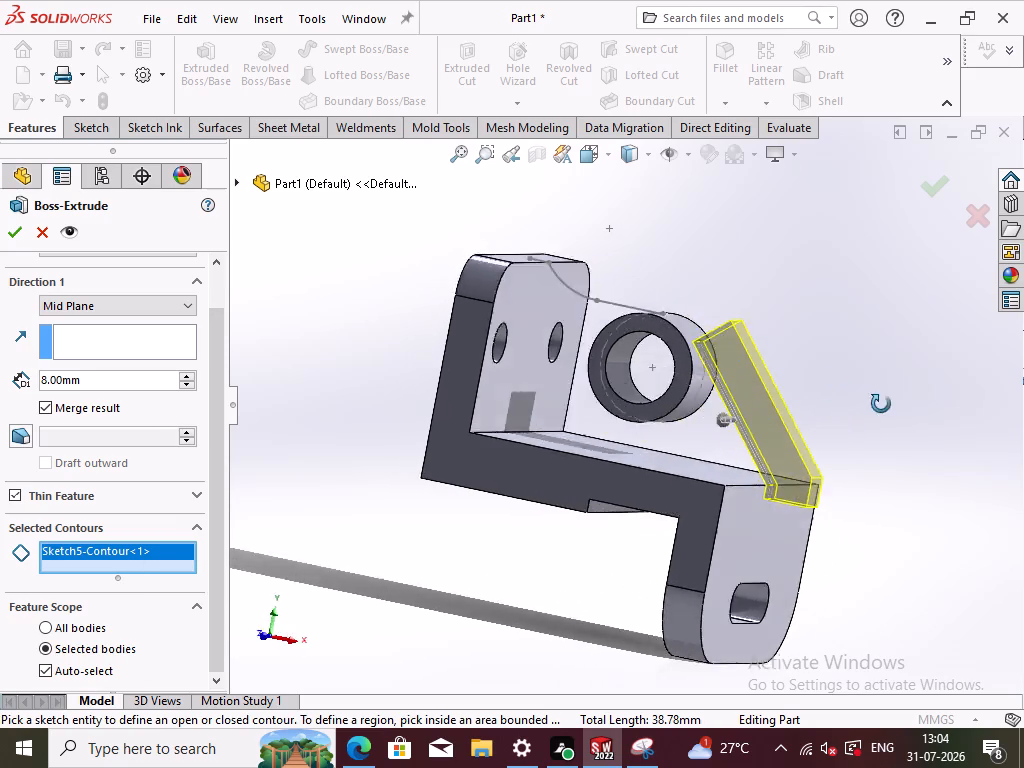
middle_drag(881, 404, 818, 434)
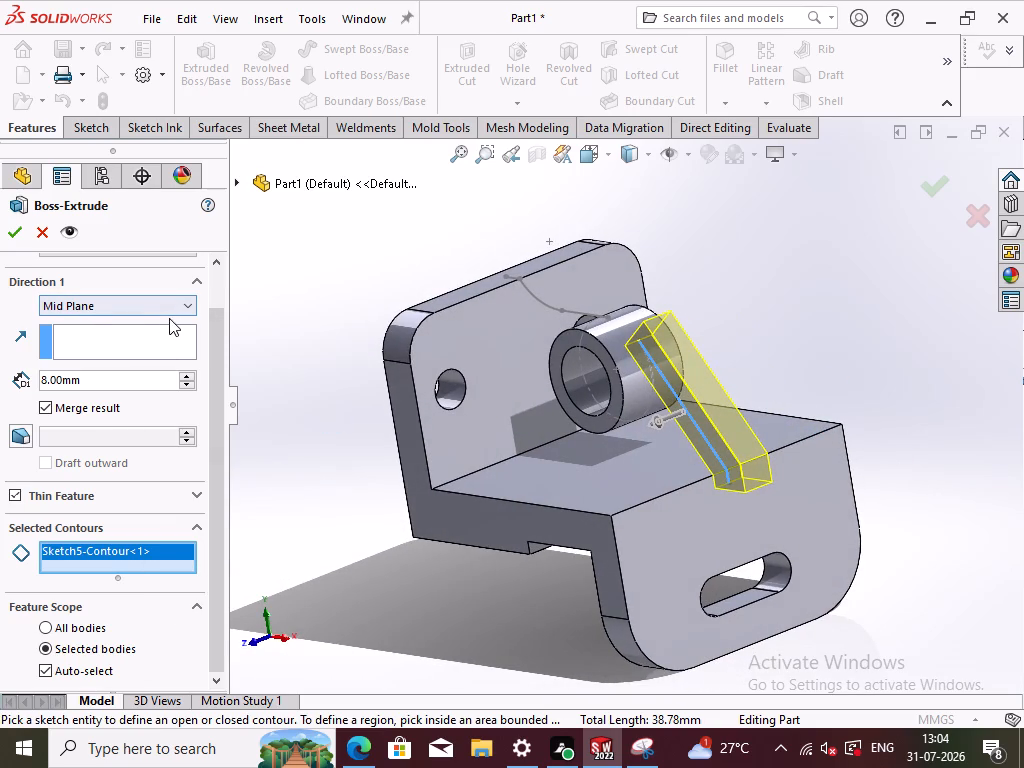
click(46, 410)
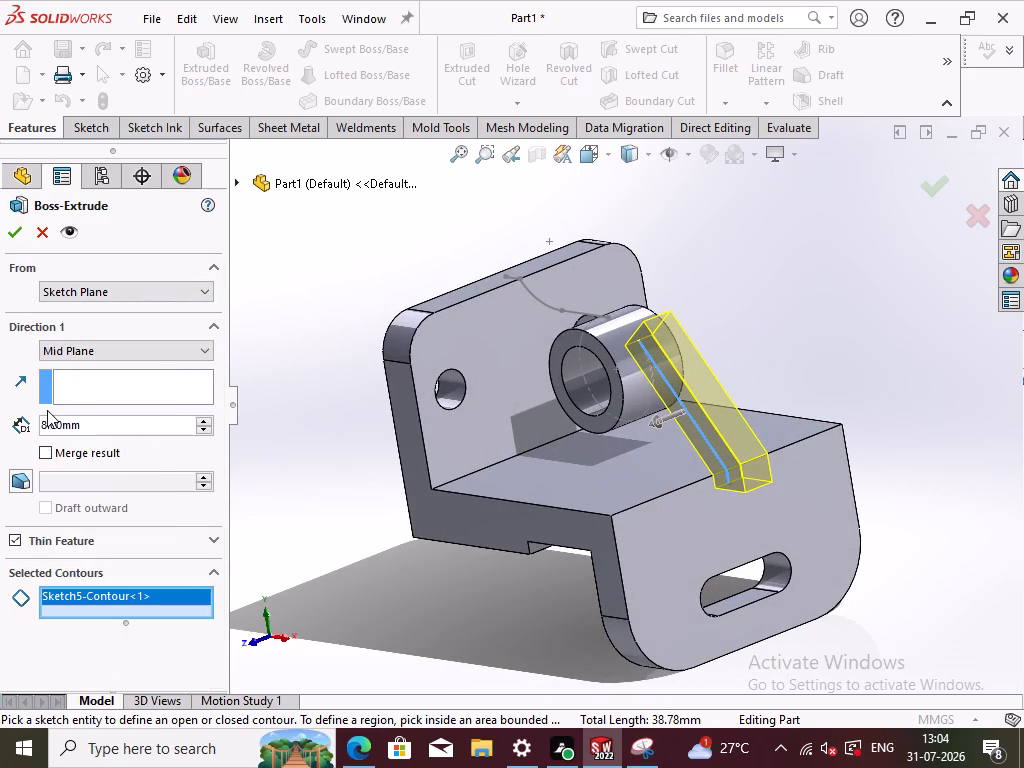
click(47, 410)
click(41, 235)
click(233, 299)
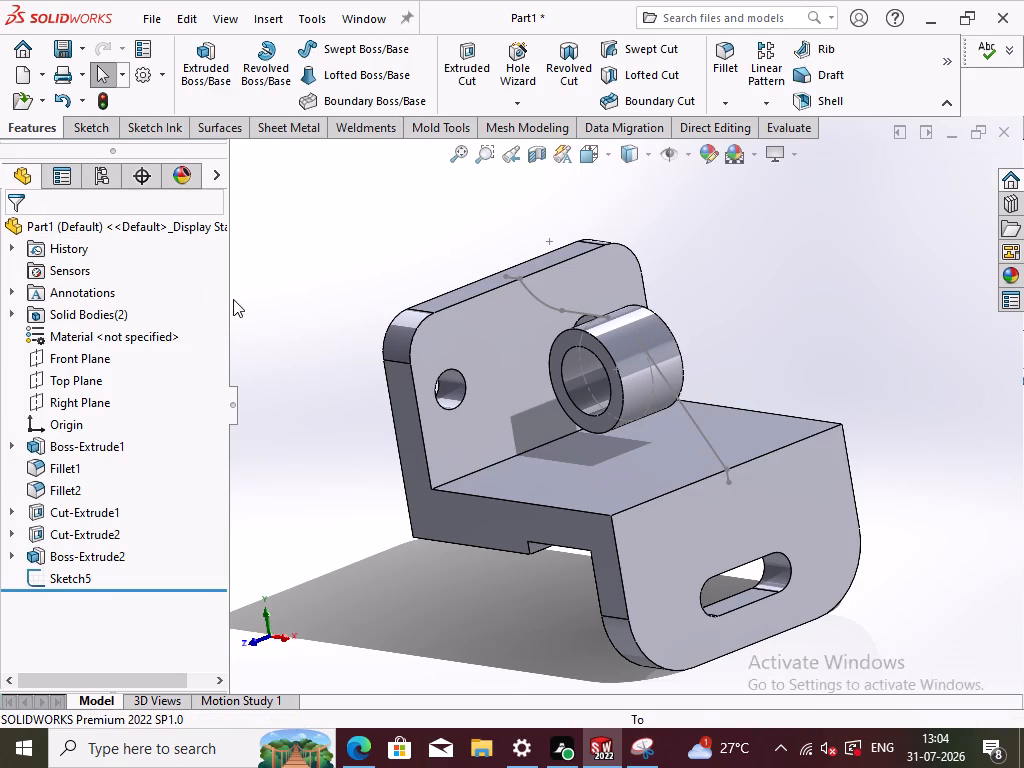
Reopen the web profile sketch and delete the 3 mm dimension of the short vertical line on the outer edge.
middle_drag(338, 324, 394, 263)
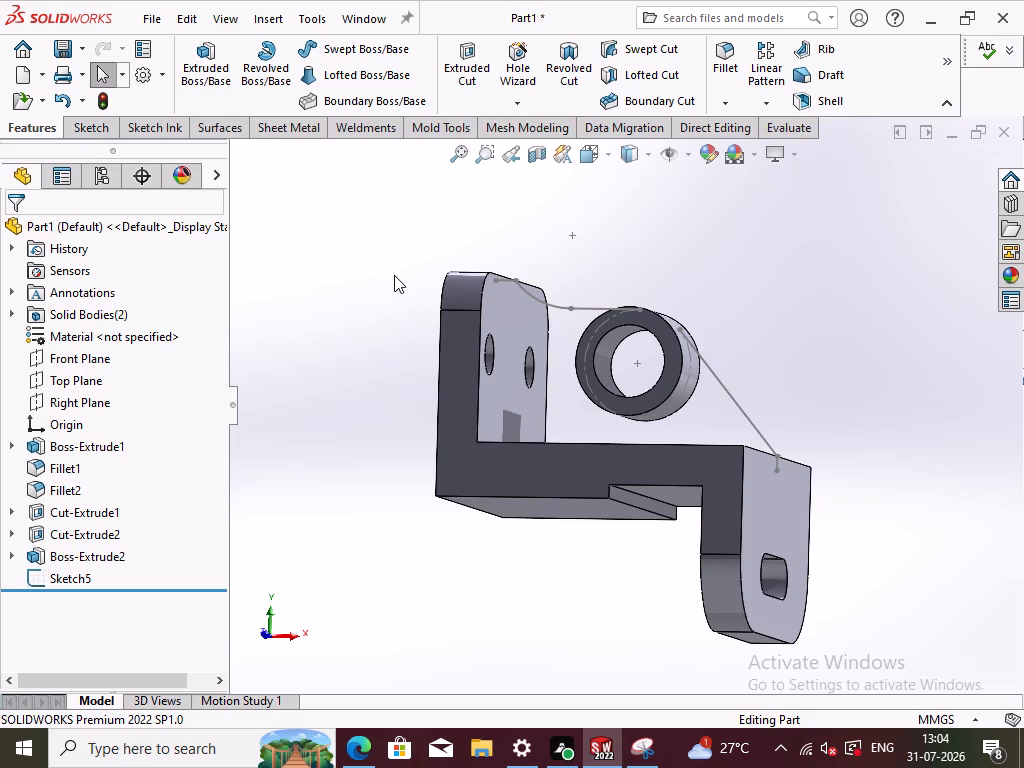
middle_drag(402, 405, 433, 446)
middle_drag(833, 364, 767, 393)
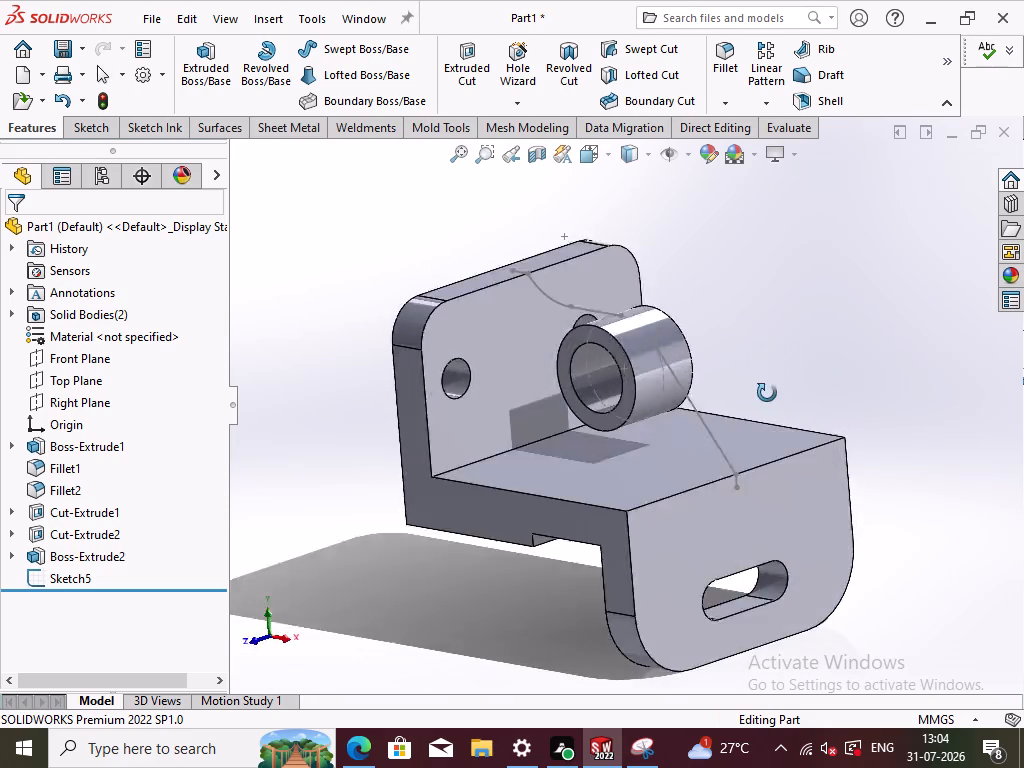
middle_drag(767, 393, 822, 366)
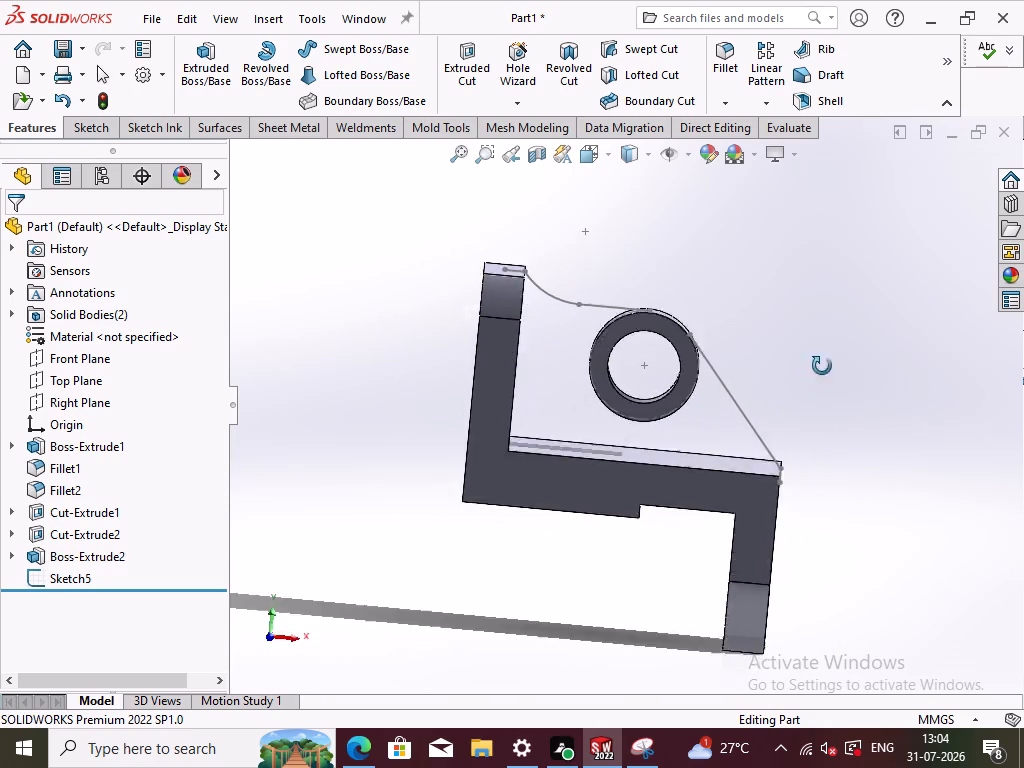
middle_drag(822, 366, 819, 393)
double_click(557, 306)
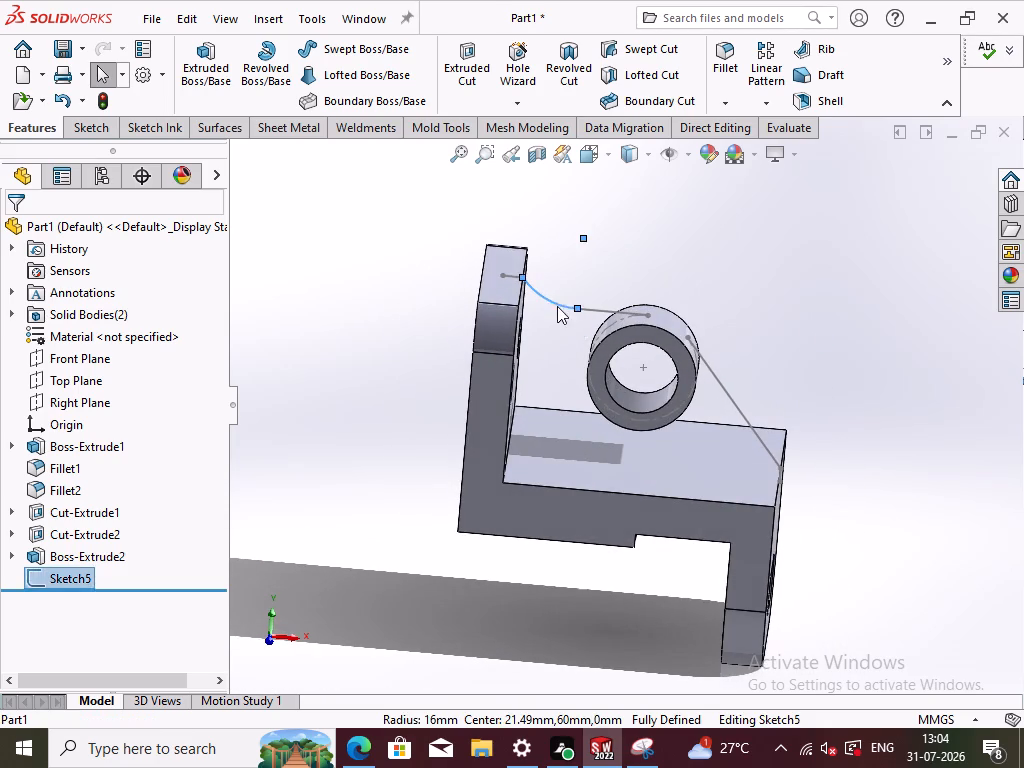
click(921, 351)
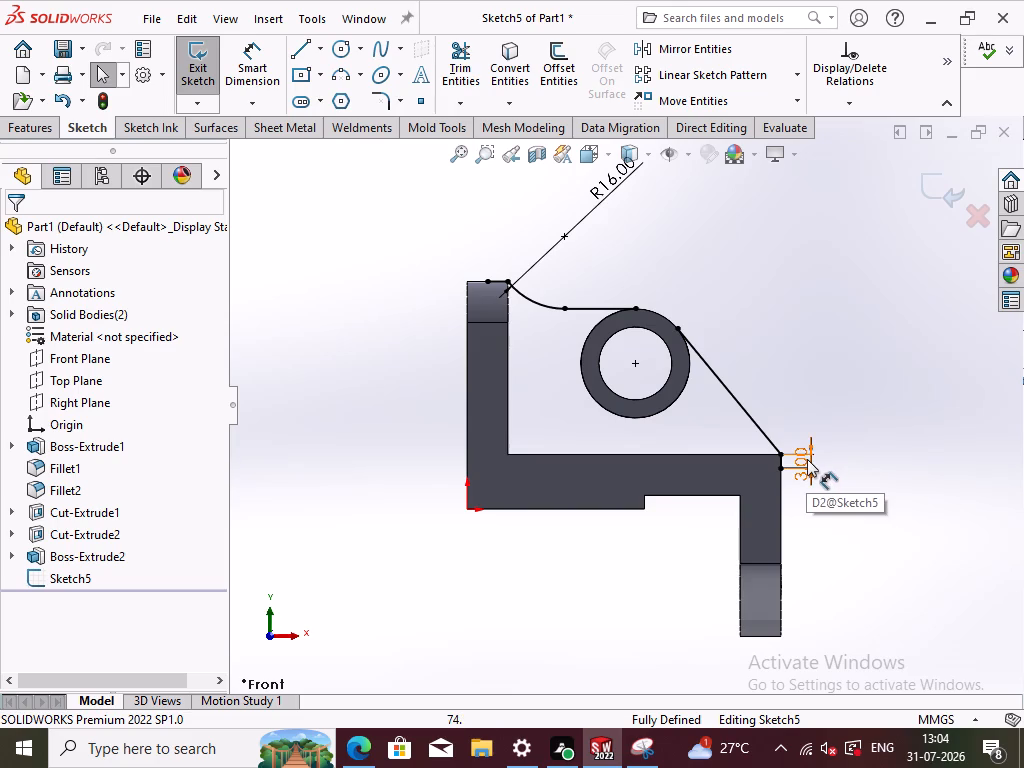
right_click(793, 459)
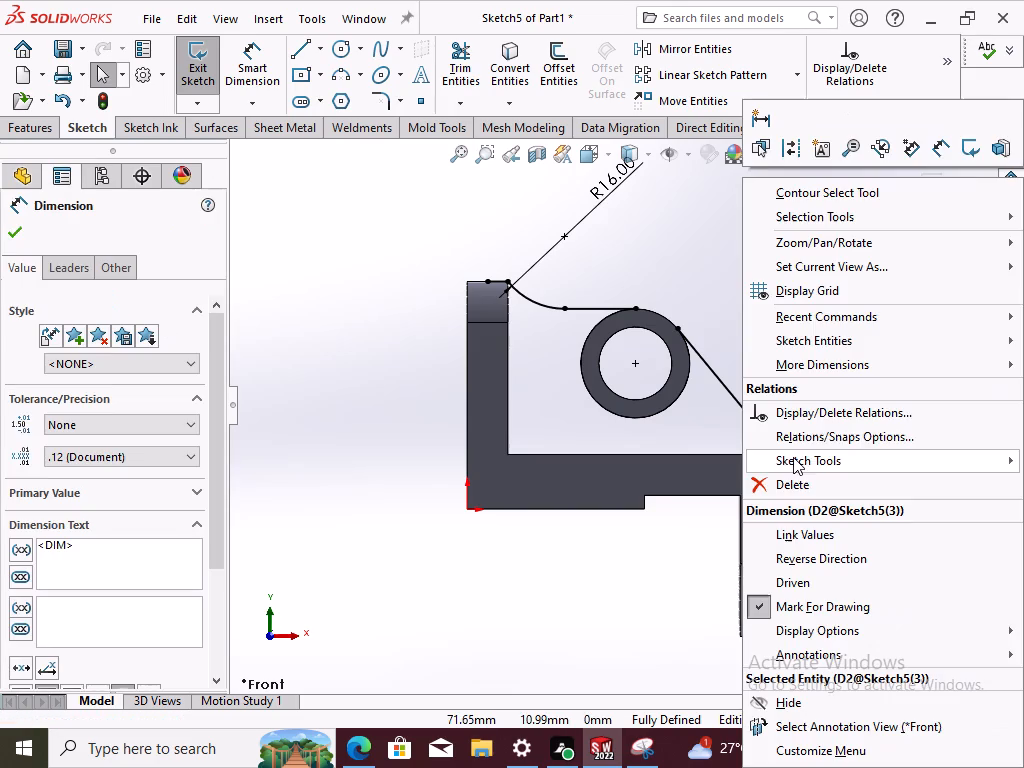
click(786, 493)
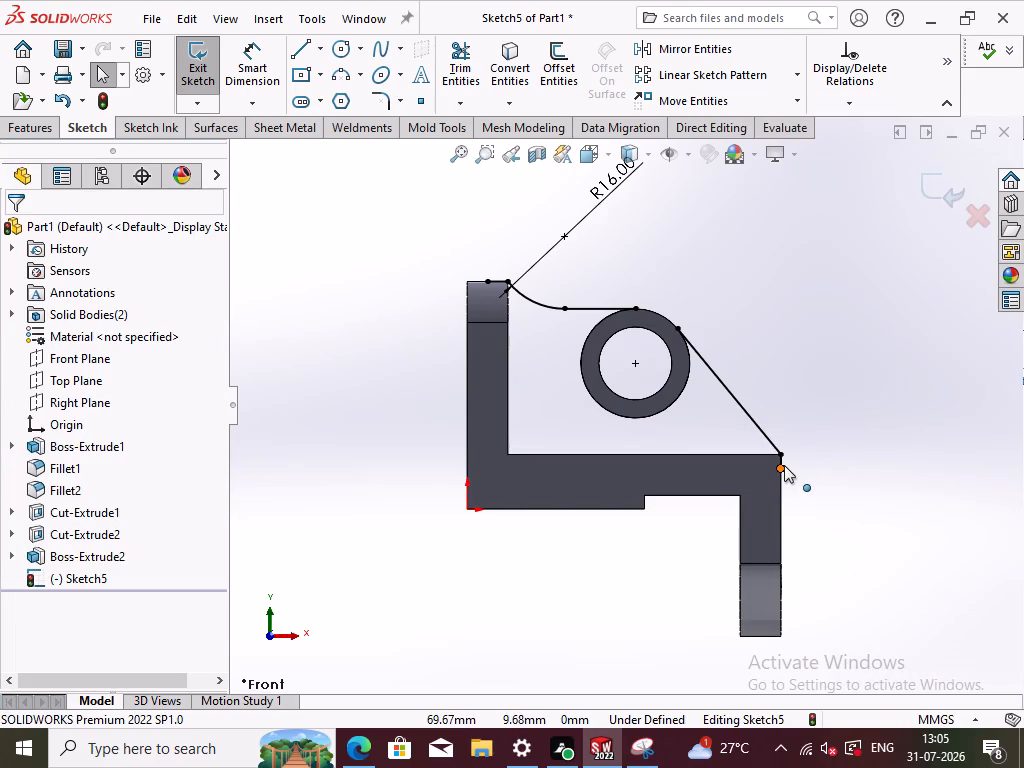
right_click(781, 460)
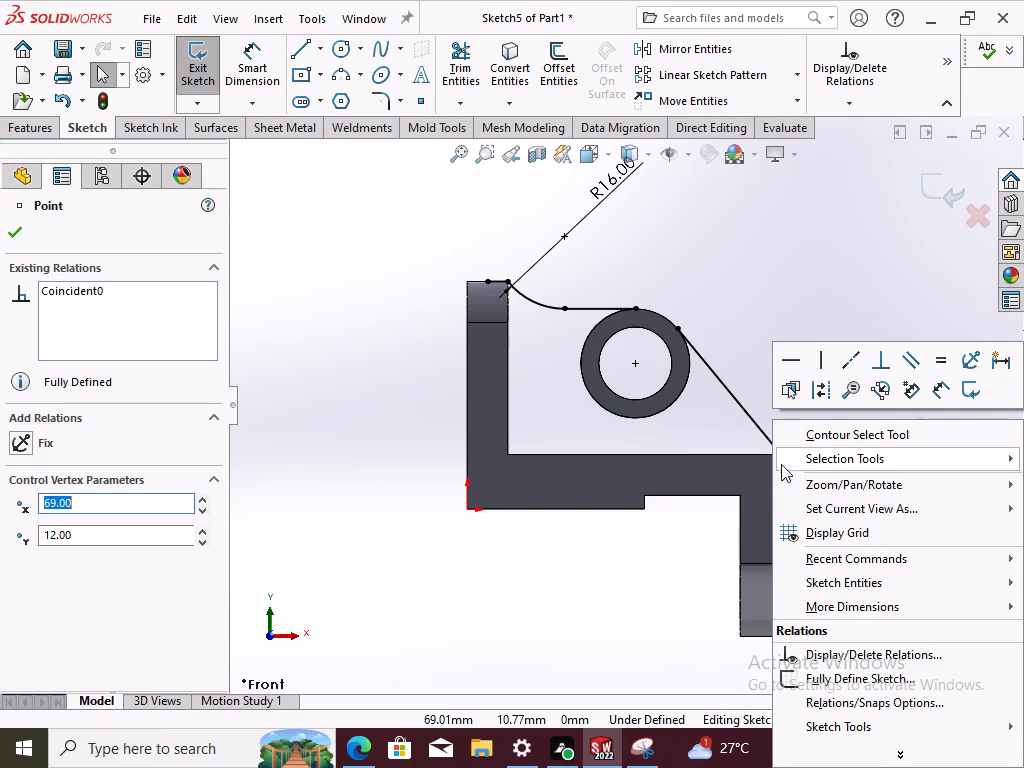
click(714, 264)
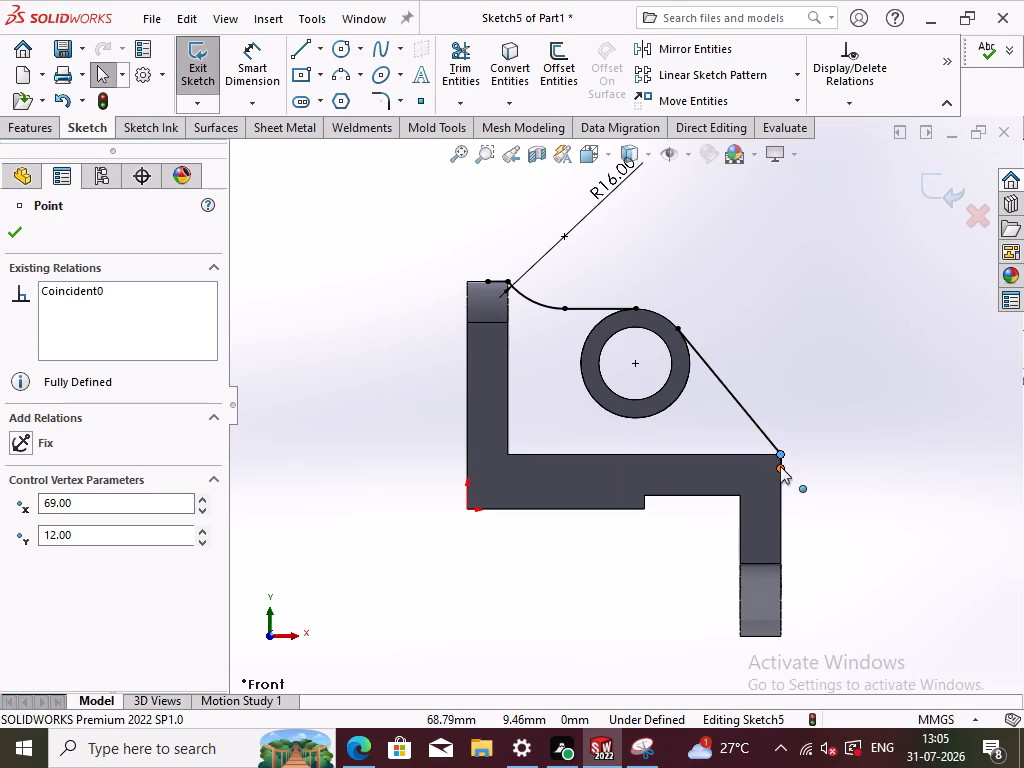
Delete the vertical line on the bracket's outer edge and the short horizontal line atop the upright leg from the web profile.
drag(780, 466, 789, 528)
click(793, 488)
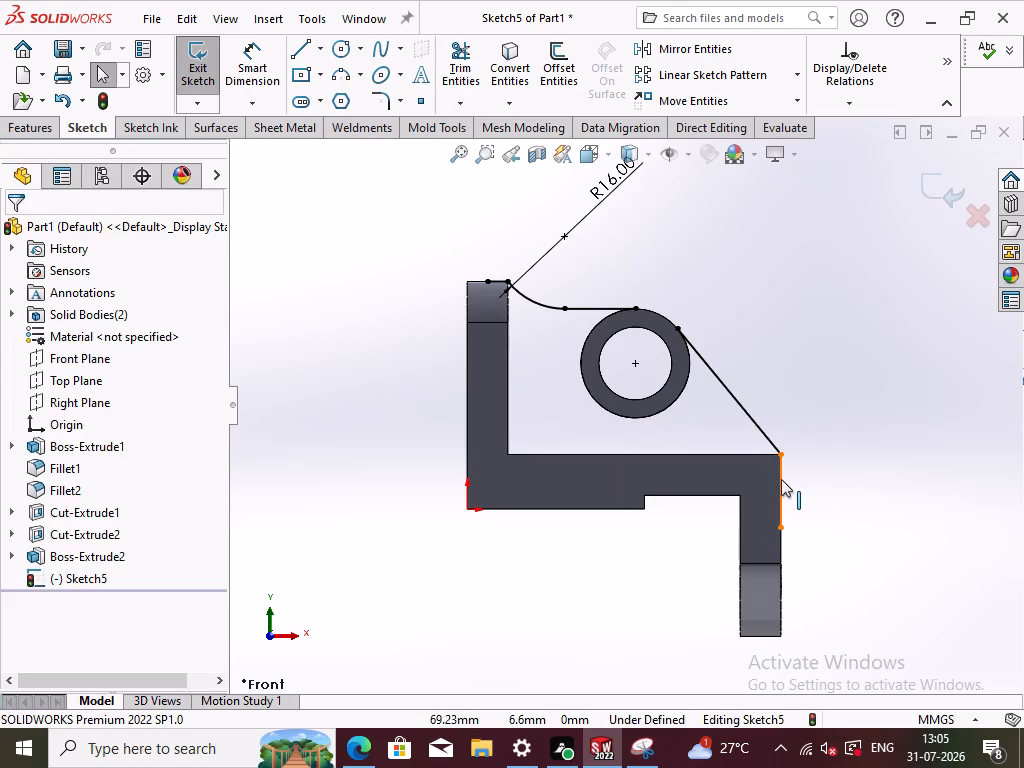
click(780, 479)
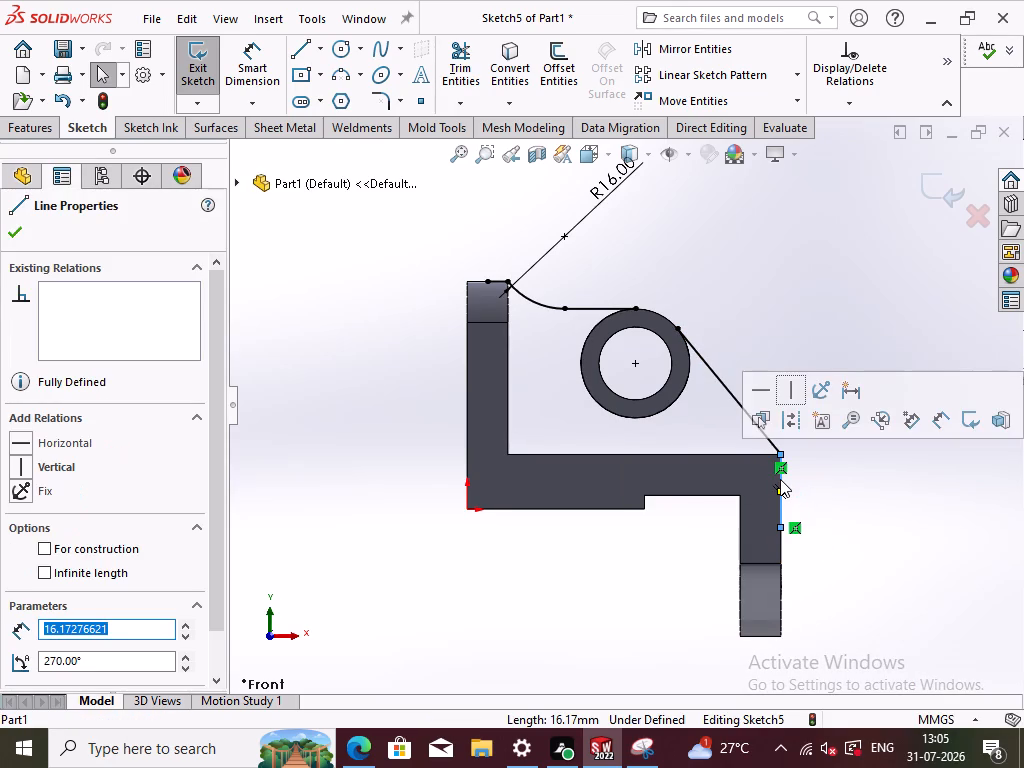
key(Delete)
click(824, 475)
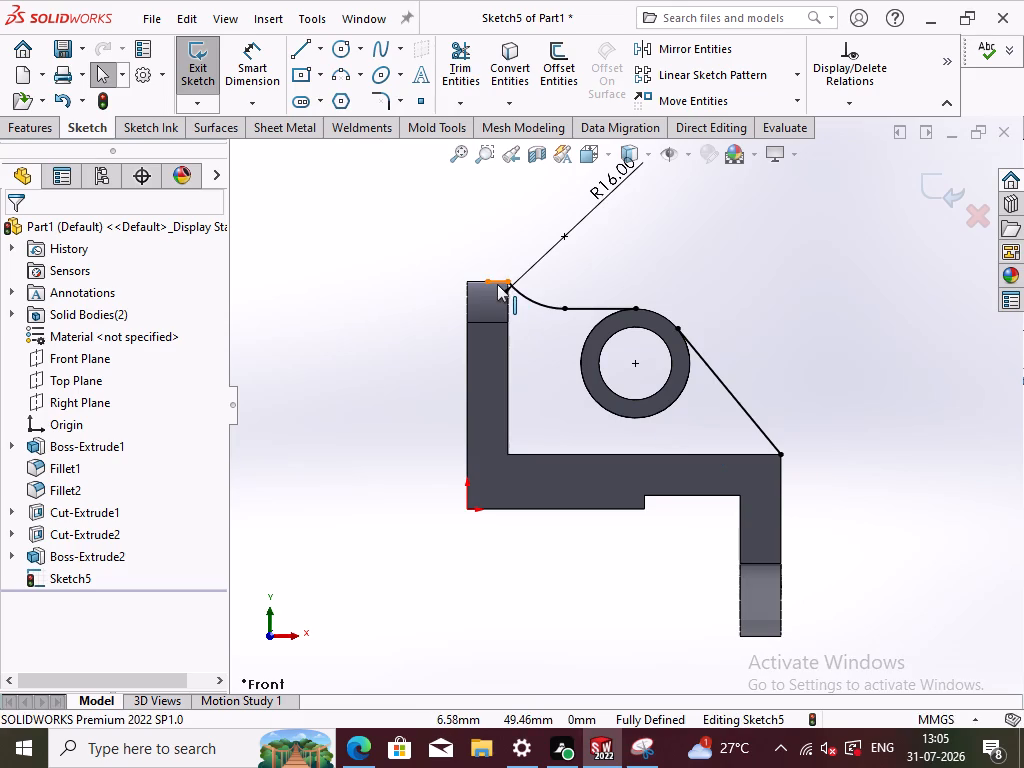
click(497, 282)
key(Delete)
click(383, 195)
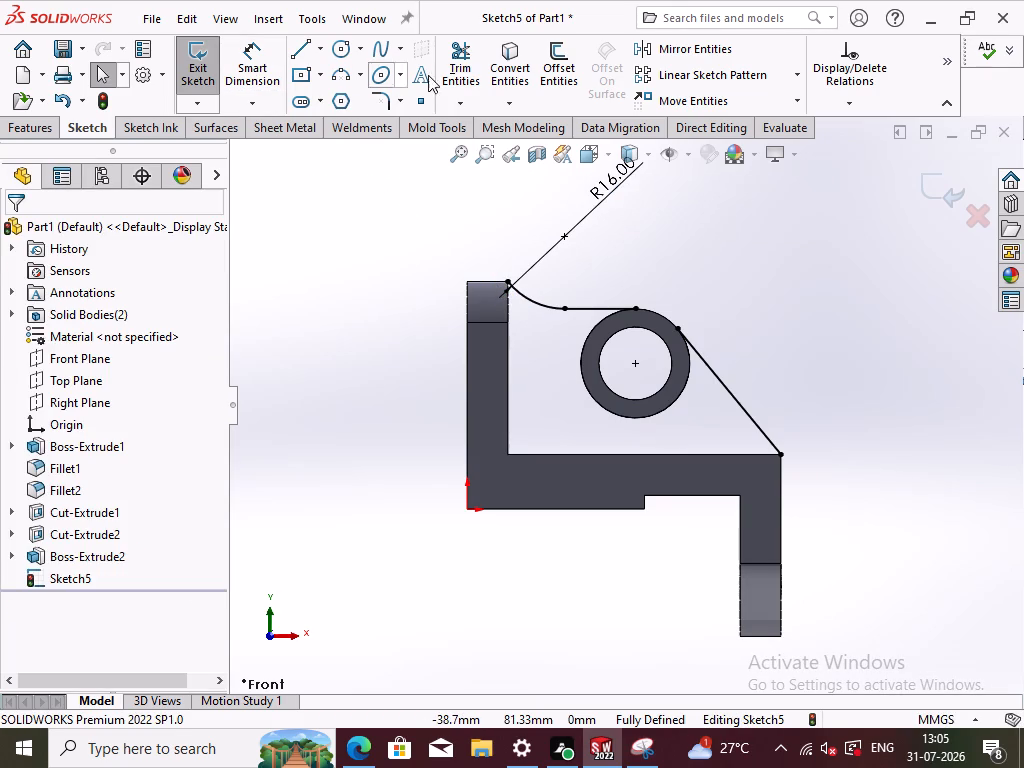
Convert the upright leg's two inner edge segments and the horizontal plate's upper edge into the web profile, and exit the sketch.
click(525, 70)
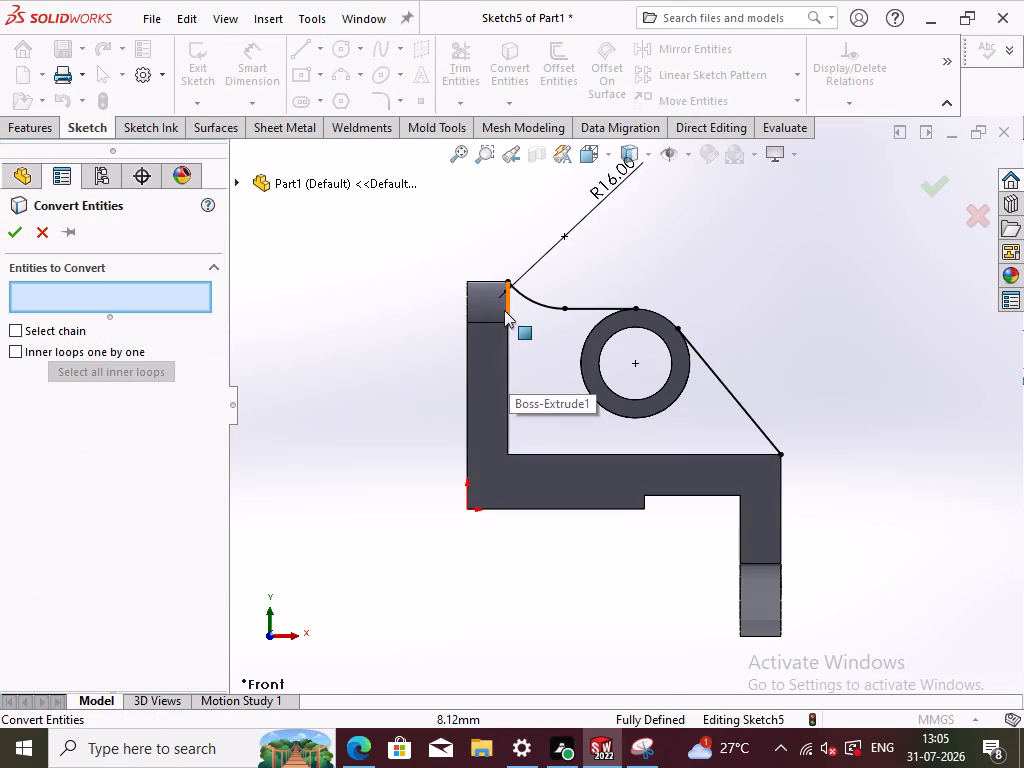
click(507, 306)
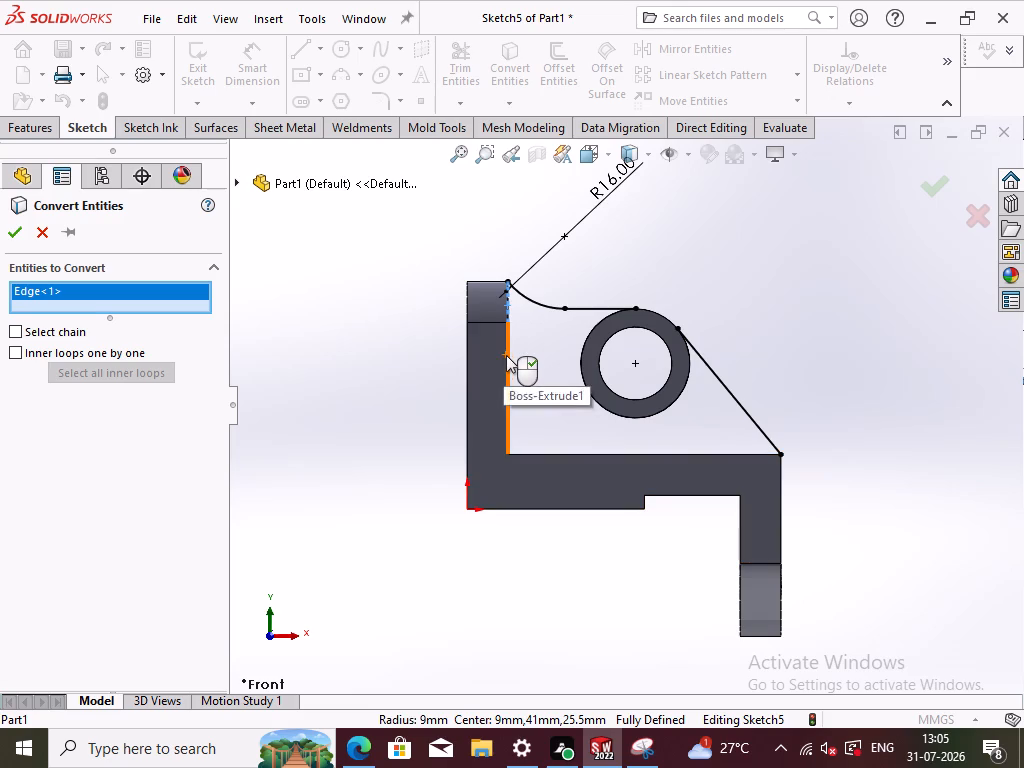
click(506, 355)
click(546, 456)
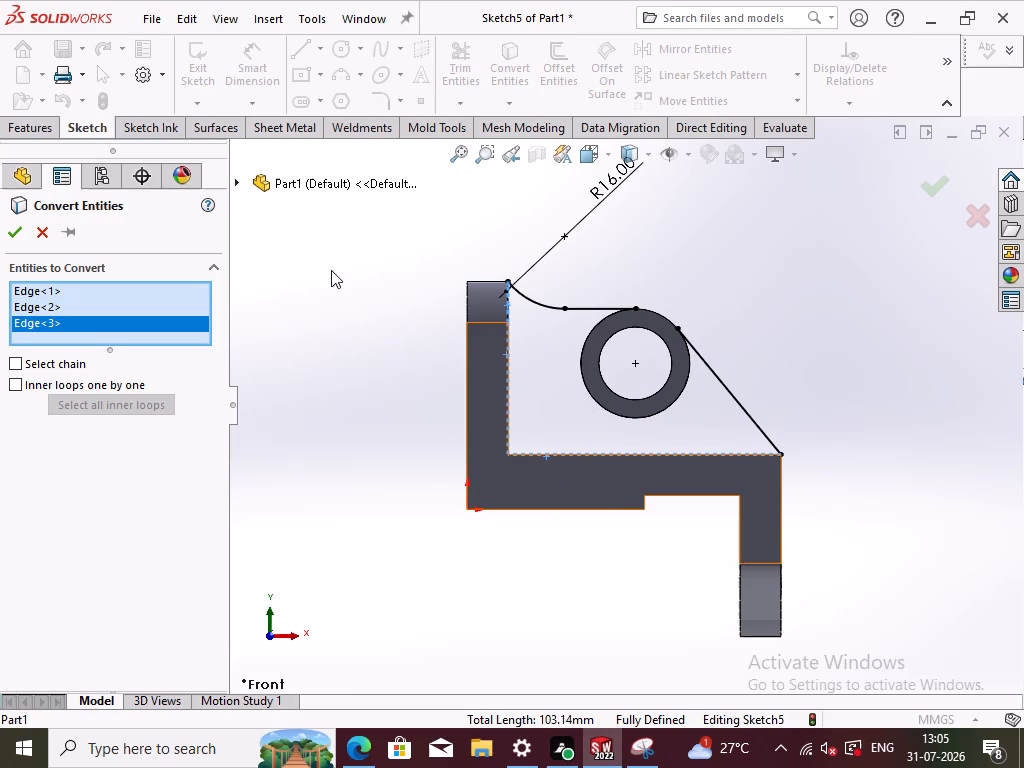
click(331, 270)
click(11, 230)
click(317, 358)
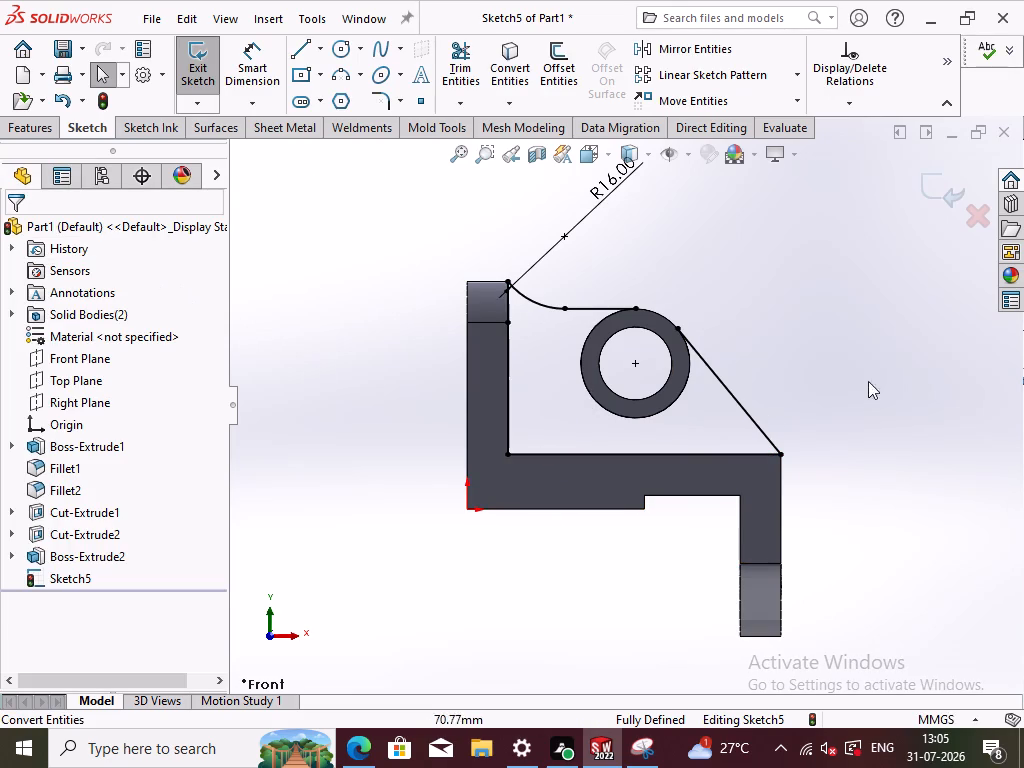
middle_drag(916, 376, 838, 437)
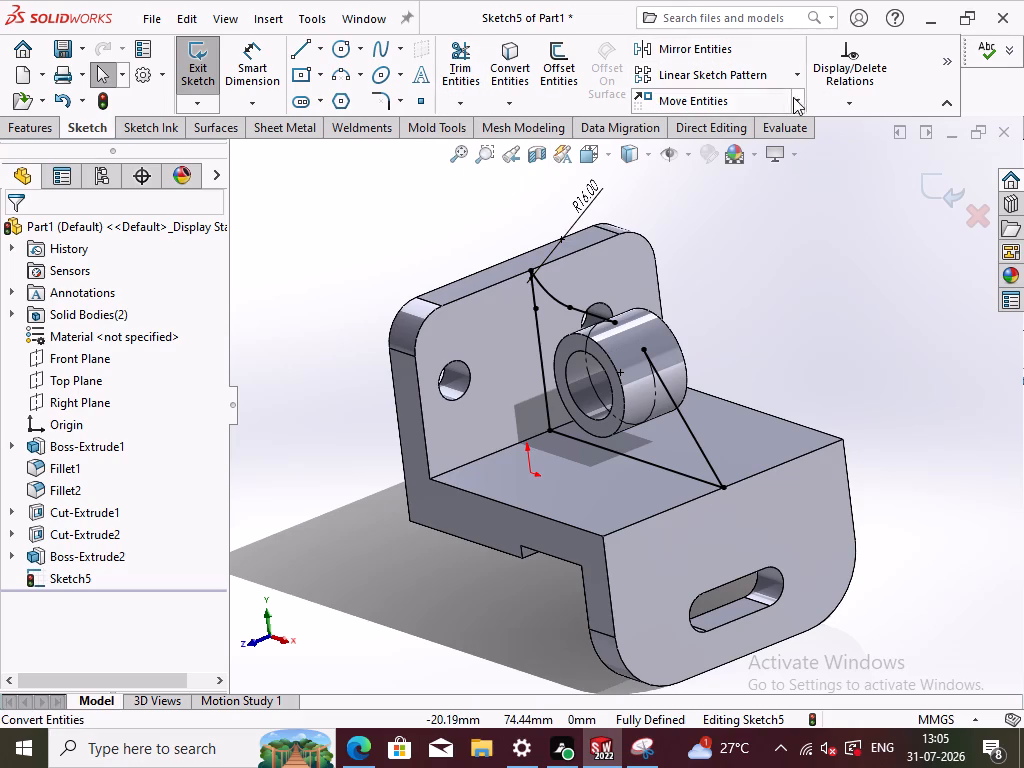
click(957, 193)
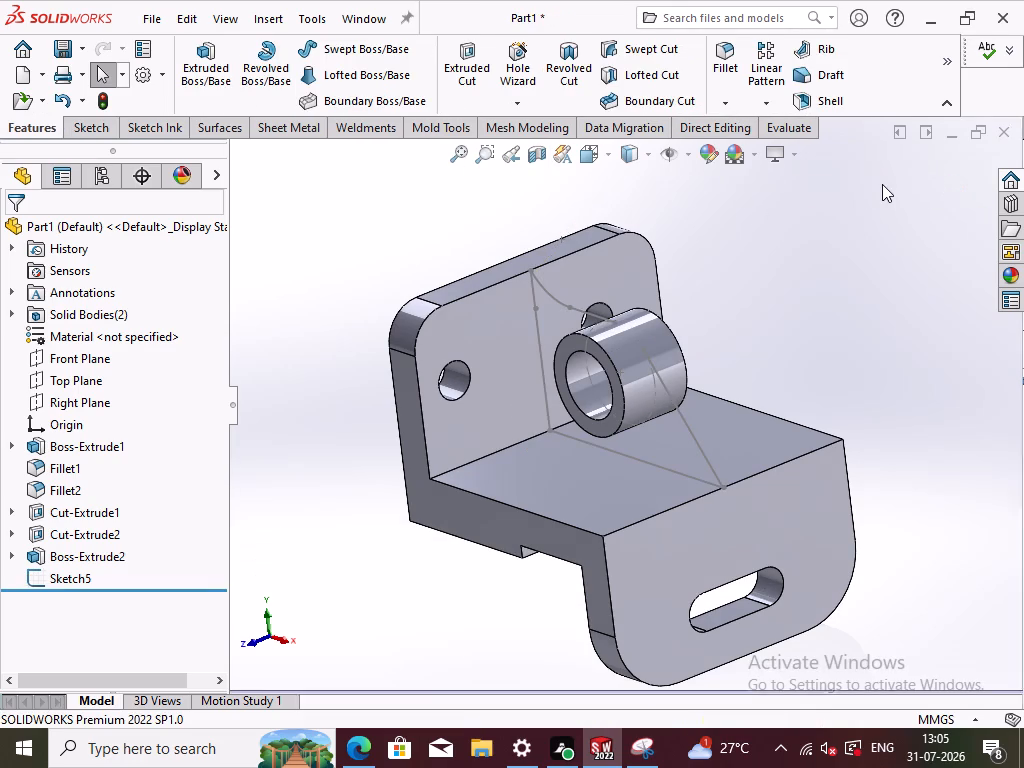
Start a rib from the web profile sketch with material on both sides and set its thickness to 8 mm.
click(826, 55)
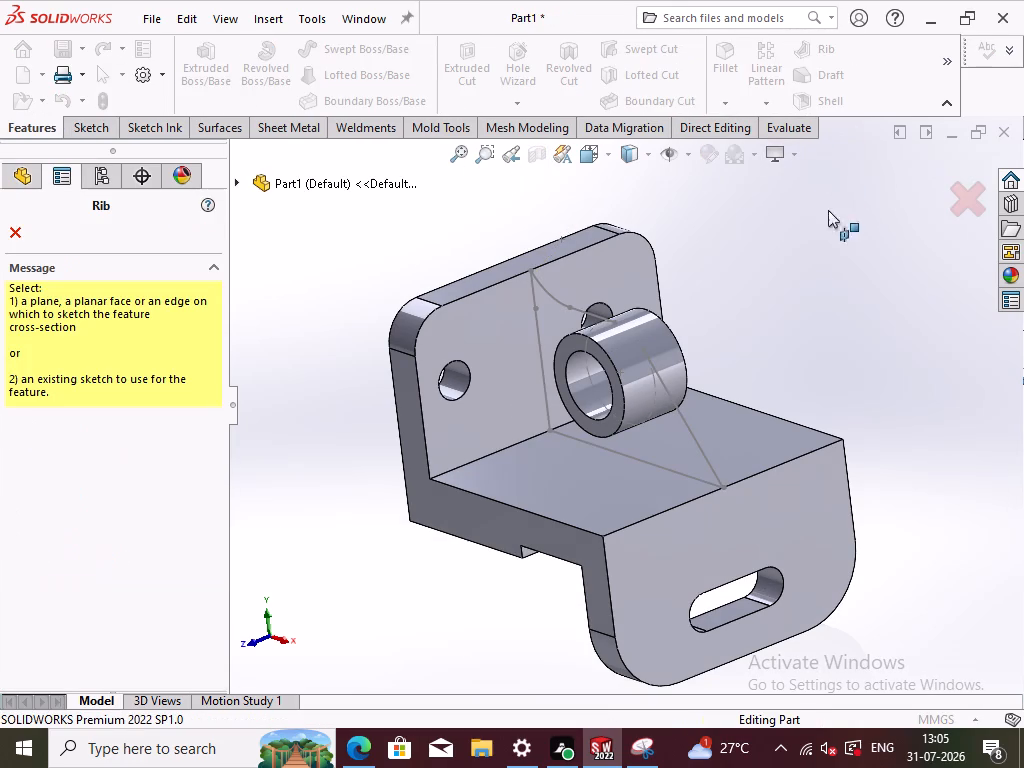
click(688, 427)
middle_drag(848, 304, 844, 305)
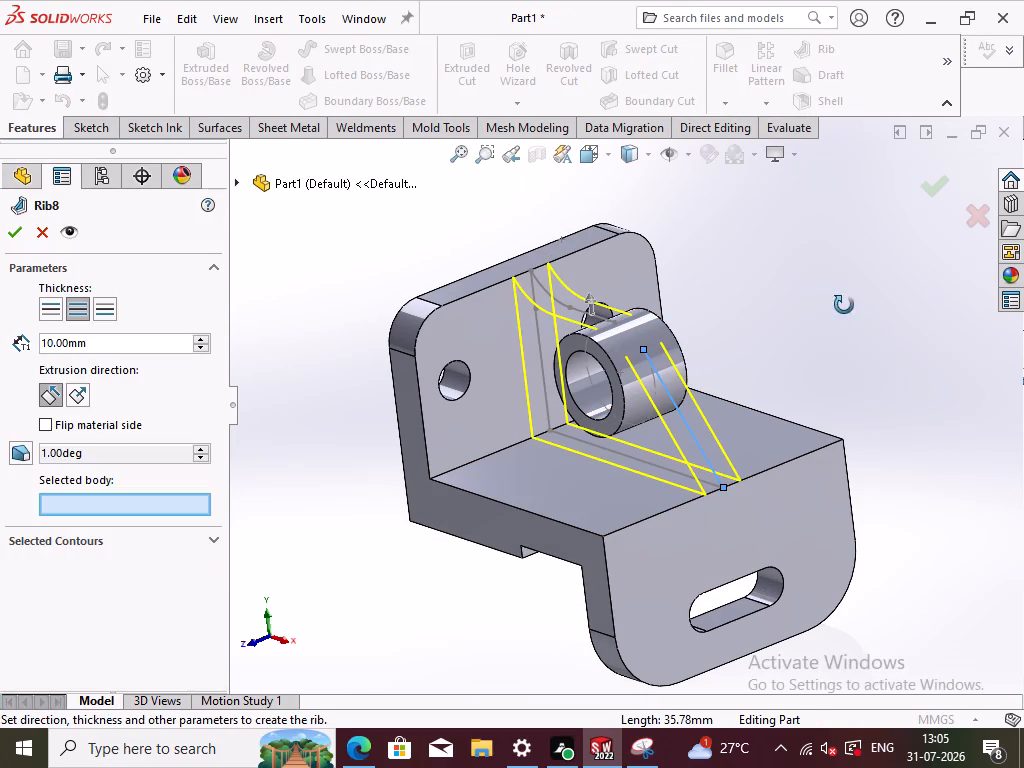
middle_drag(844, 305, 803, 383)
middle_drag(223, 404, 375, 382)
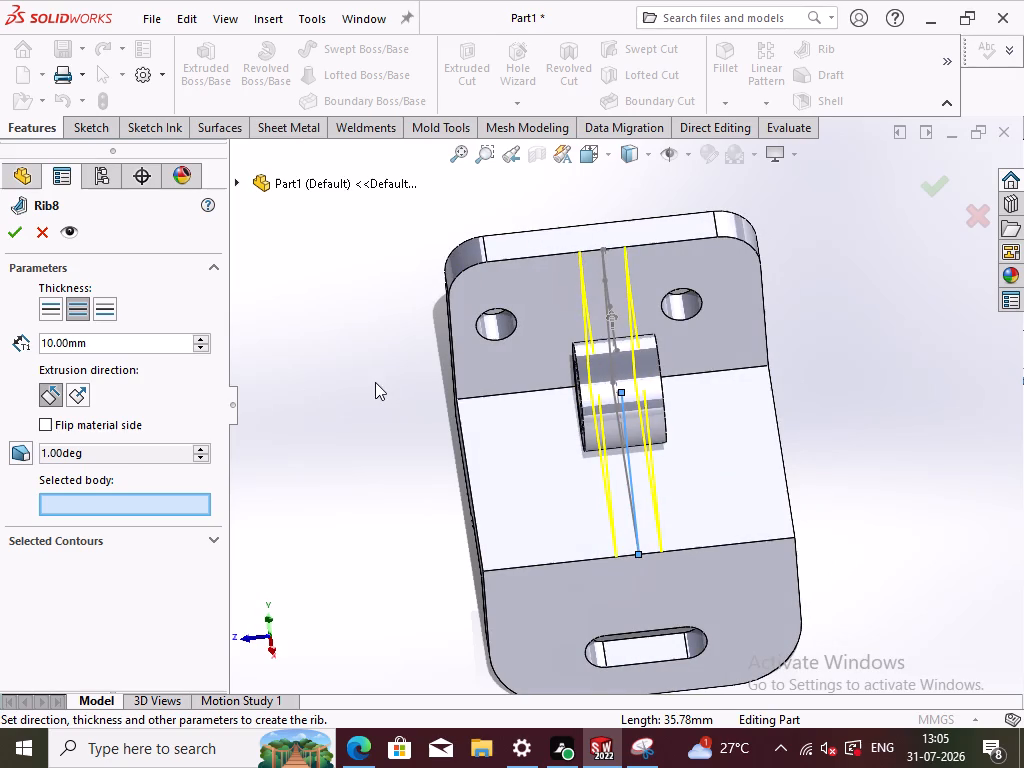
middle_drag(375, 382, 376, 381)
middle_drag(379, 378, 348, 388)
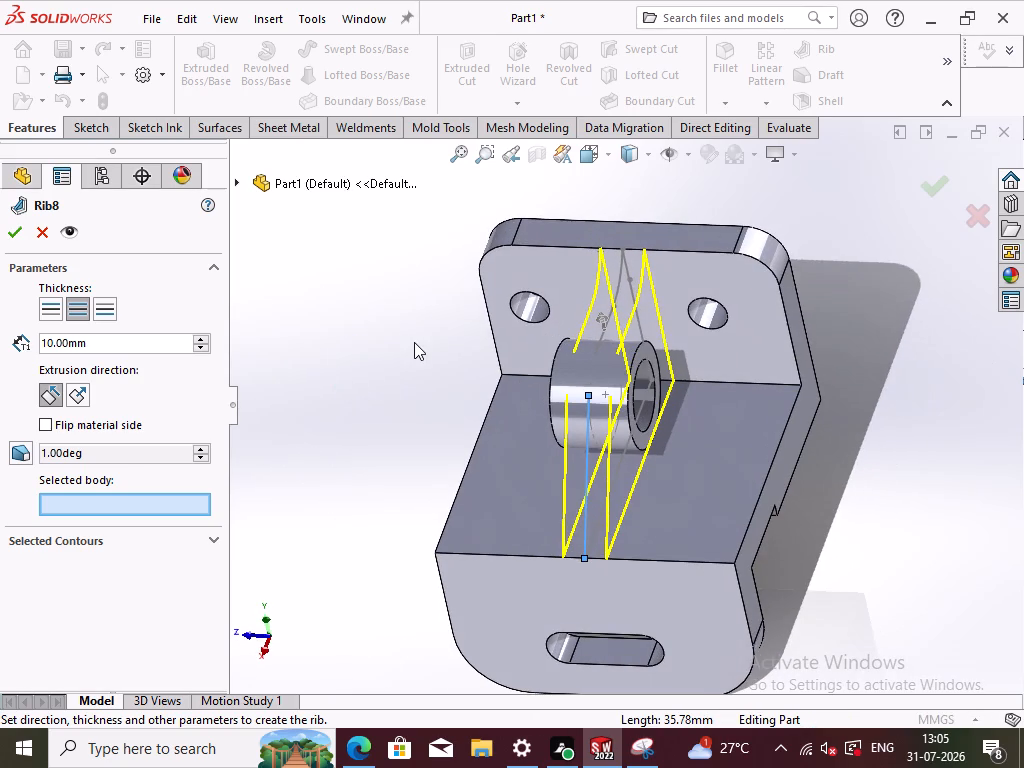
click(107, 343)
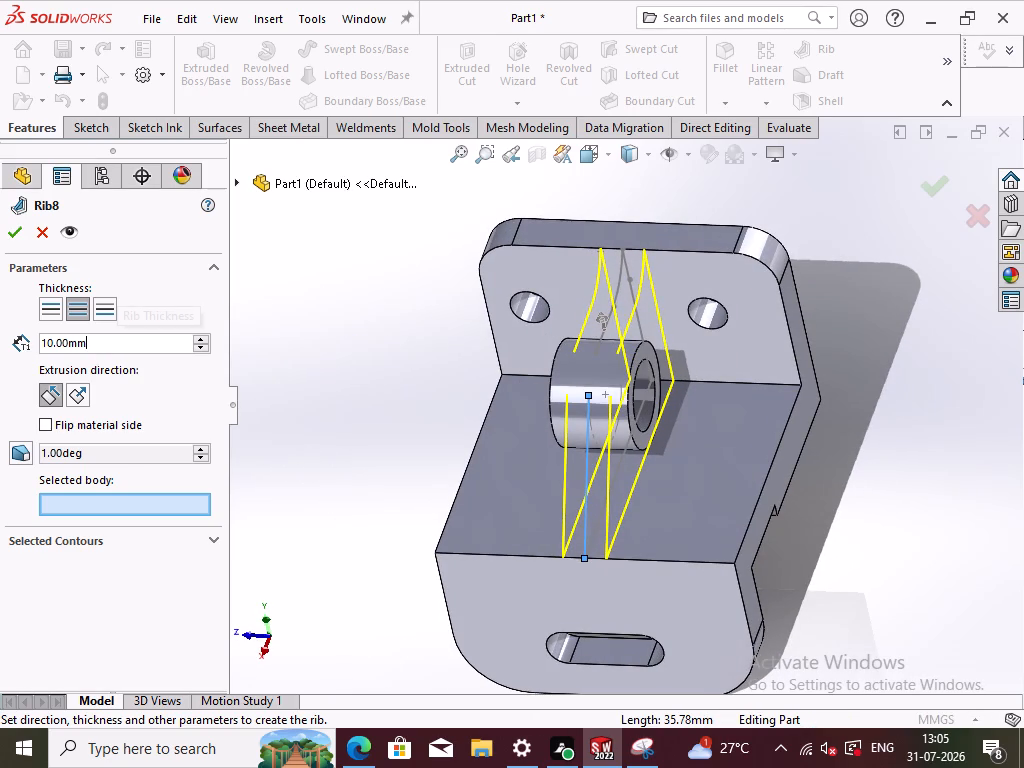
key(8)
click(334, 315)
middle_drag(342, 321, 394, 320)
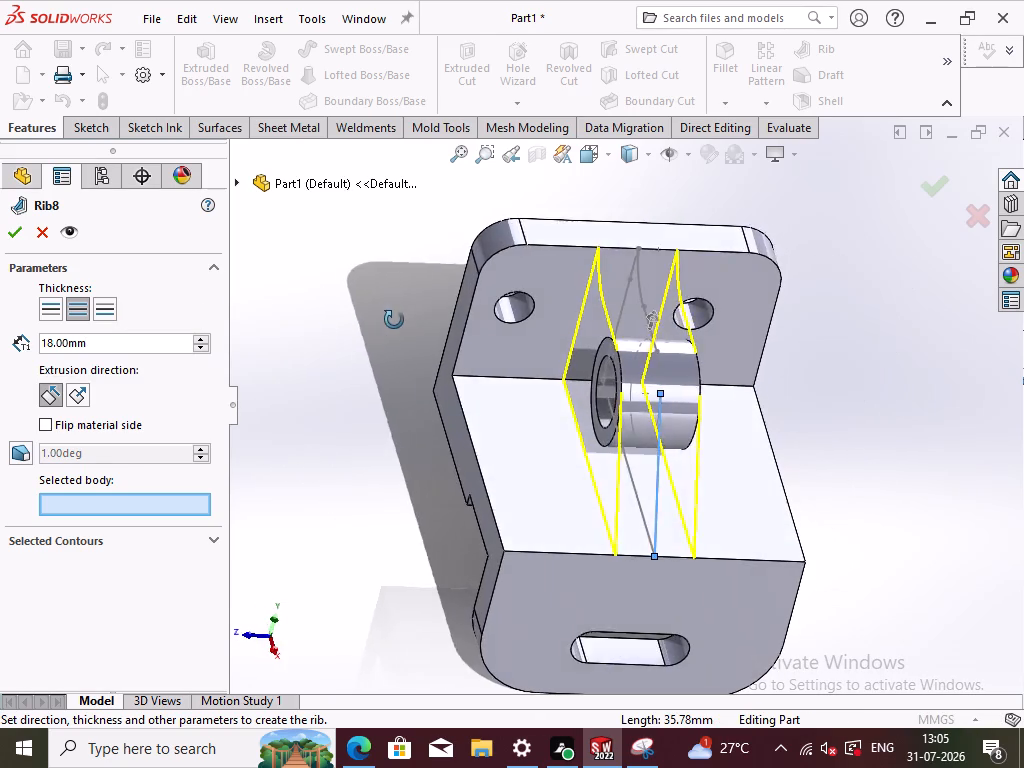
middle_drag(394, 320, 369, 338)
double_click(110, 345)
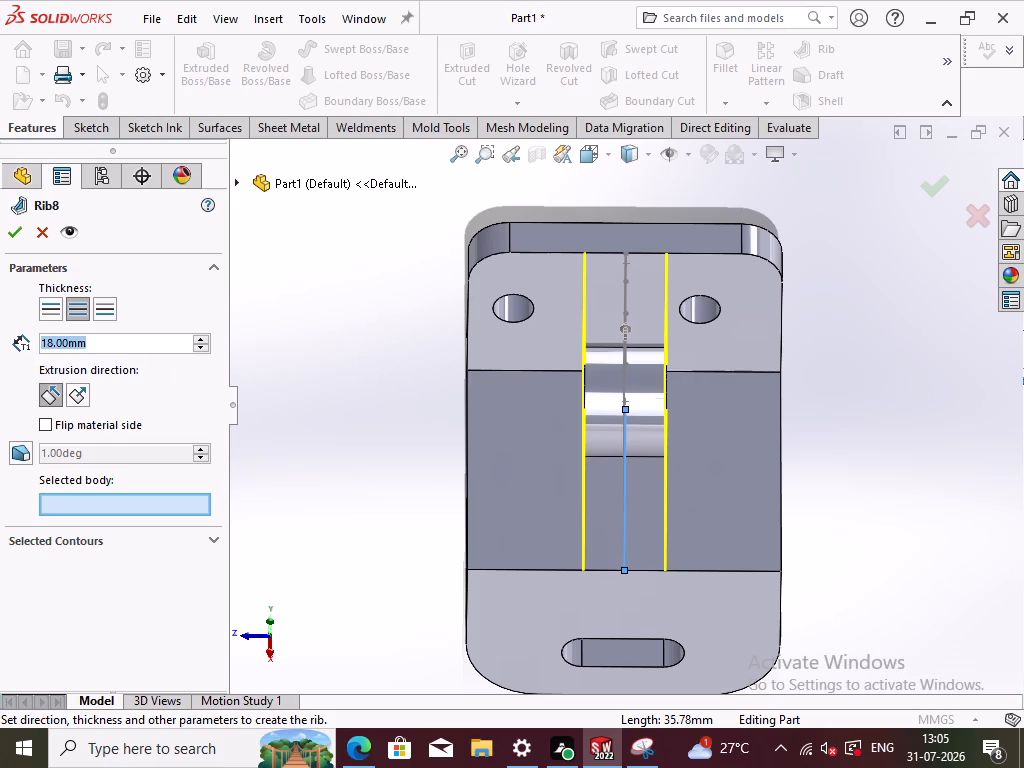
key(8)
click(273, 337)
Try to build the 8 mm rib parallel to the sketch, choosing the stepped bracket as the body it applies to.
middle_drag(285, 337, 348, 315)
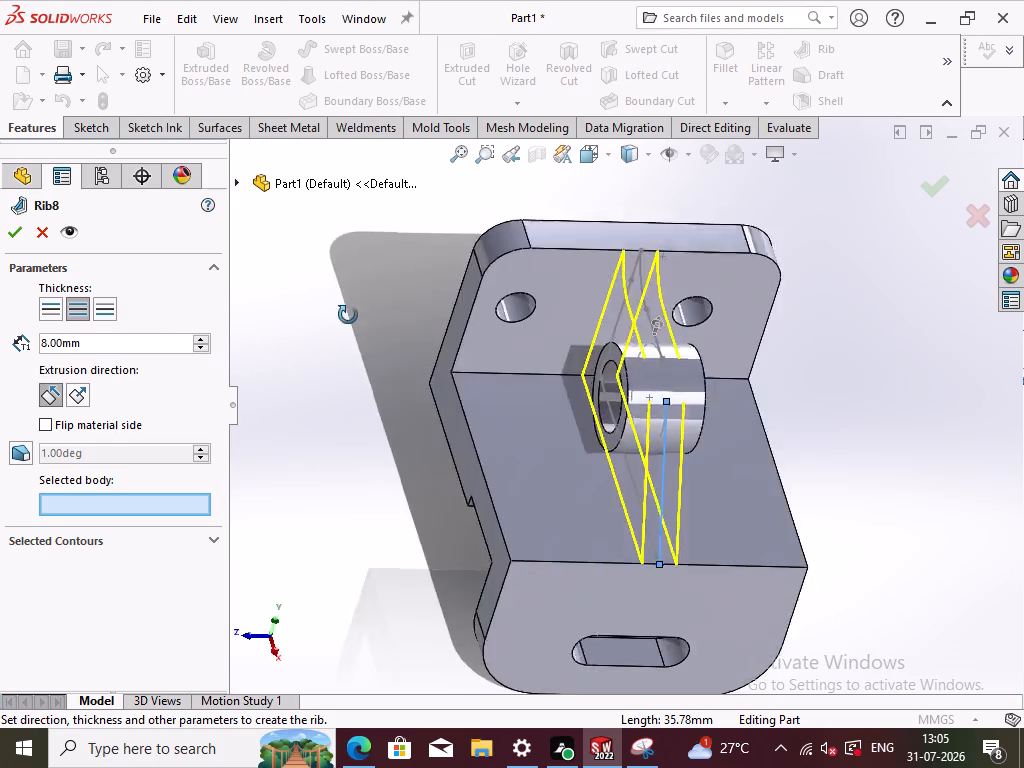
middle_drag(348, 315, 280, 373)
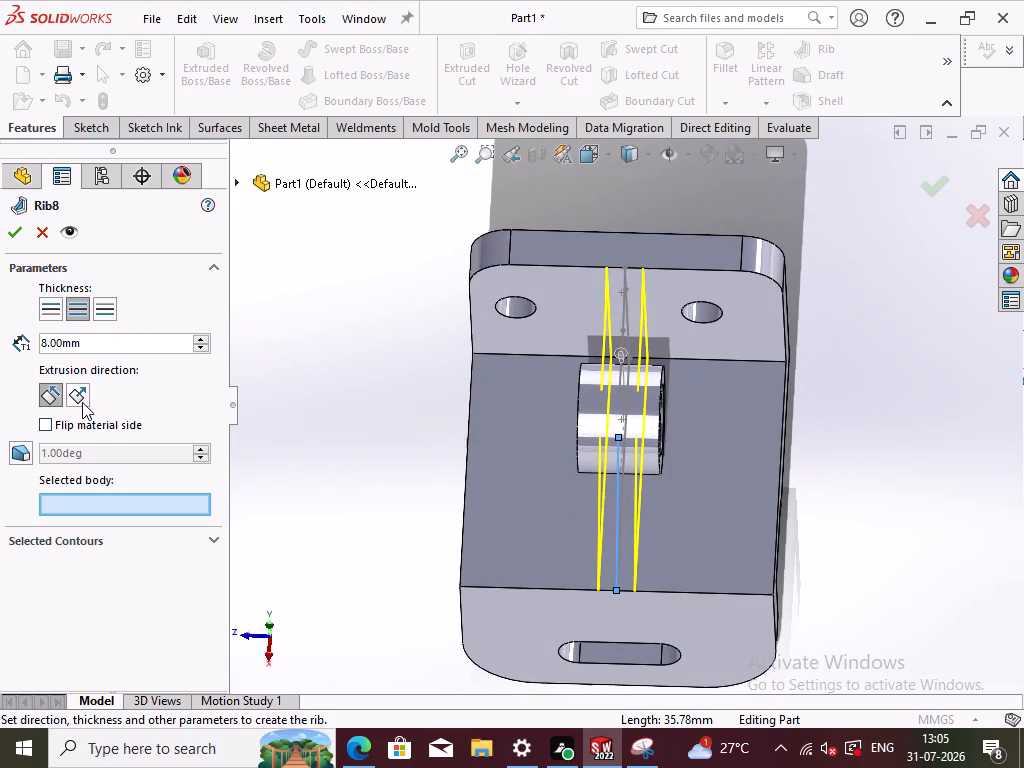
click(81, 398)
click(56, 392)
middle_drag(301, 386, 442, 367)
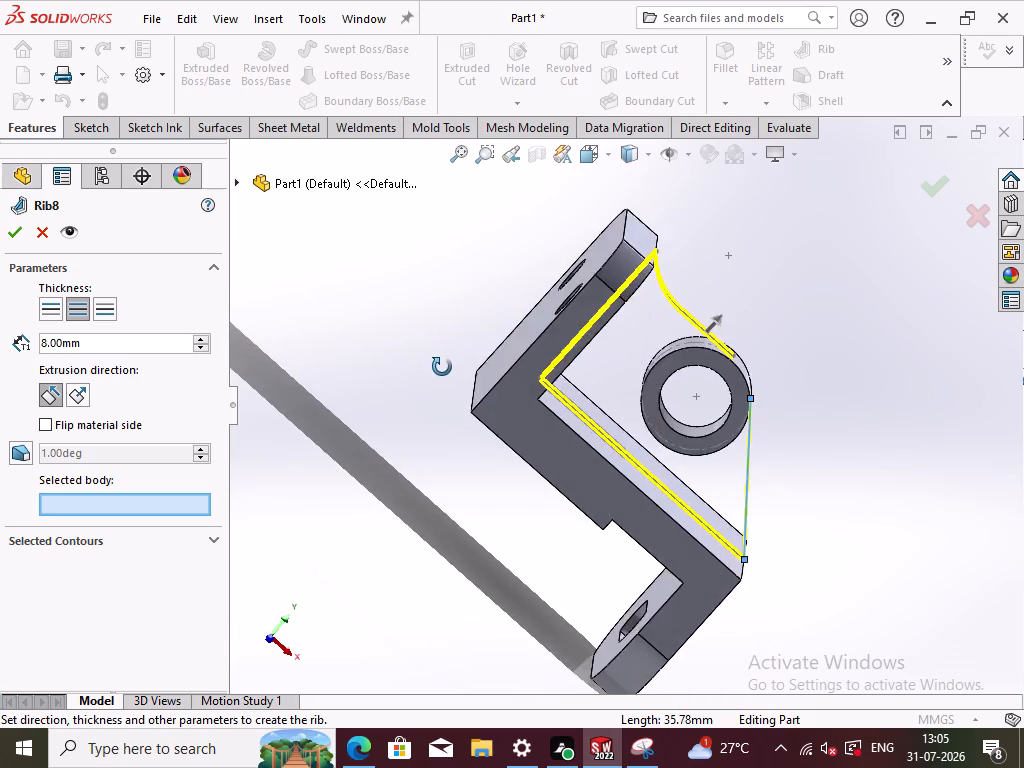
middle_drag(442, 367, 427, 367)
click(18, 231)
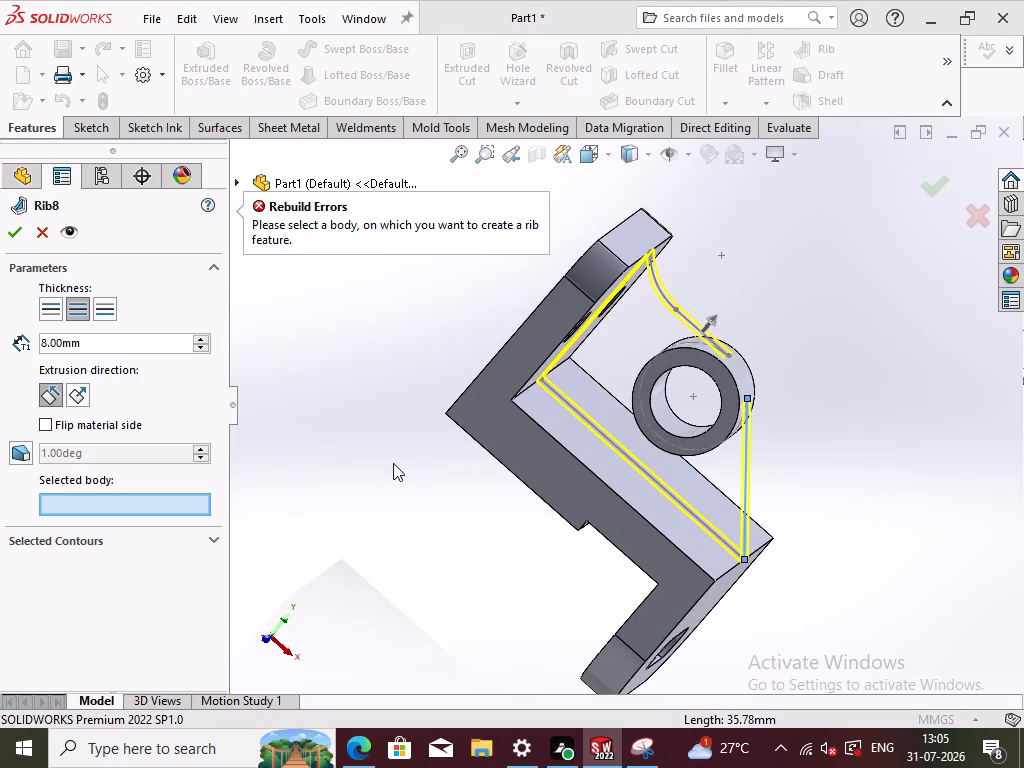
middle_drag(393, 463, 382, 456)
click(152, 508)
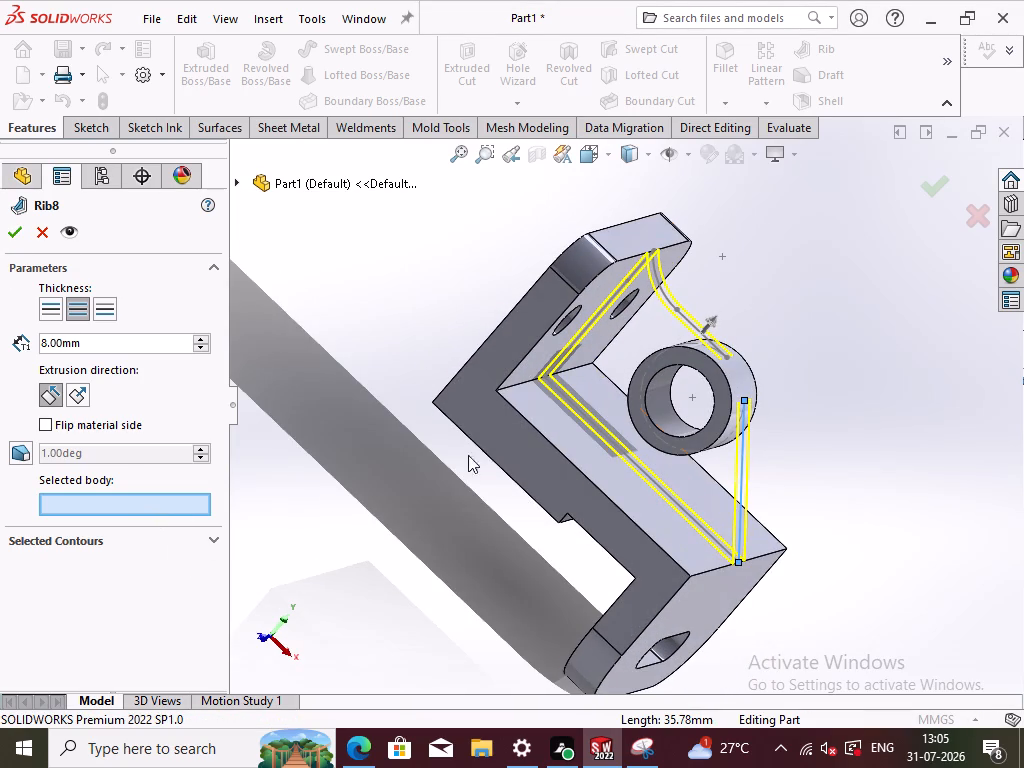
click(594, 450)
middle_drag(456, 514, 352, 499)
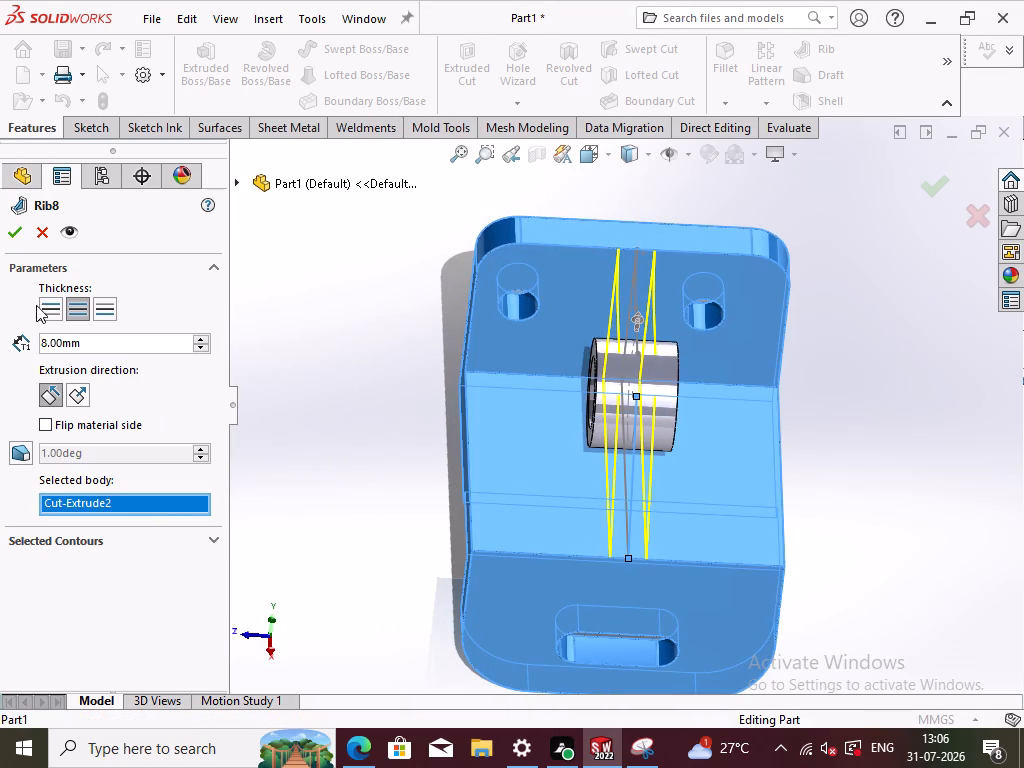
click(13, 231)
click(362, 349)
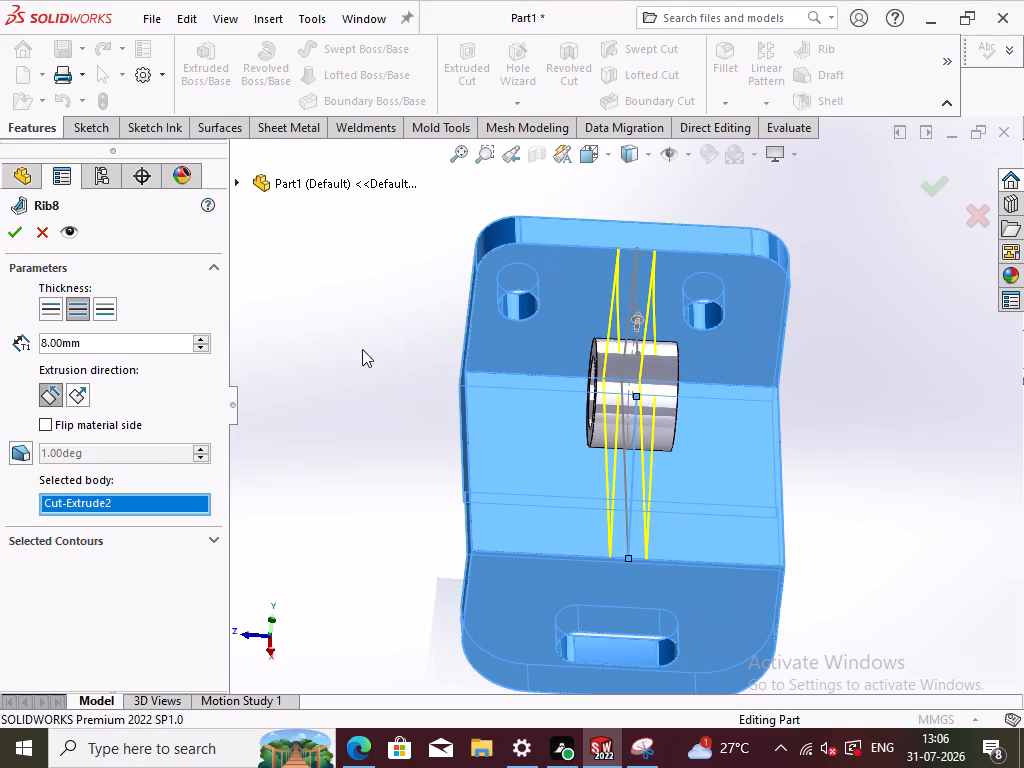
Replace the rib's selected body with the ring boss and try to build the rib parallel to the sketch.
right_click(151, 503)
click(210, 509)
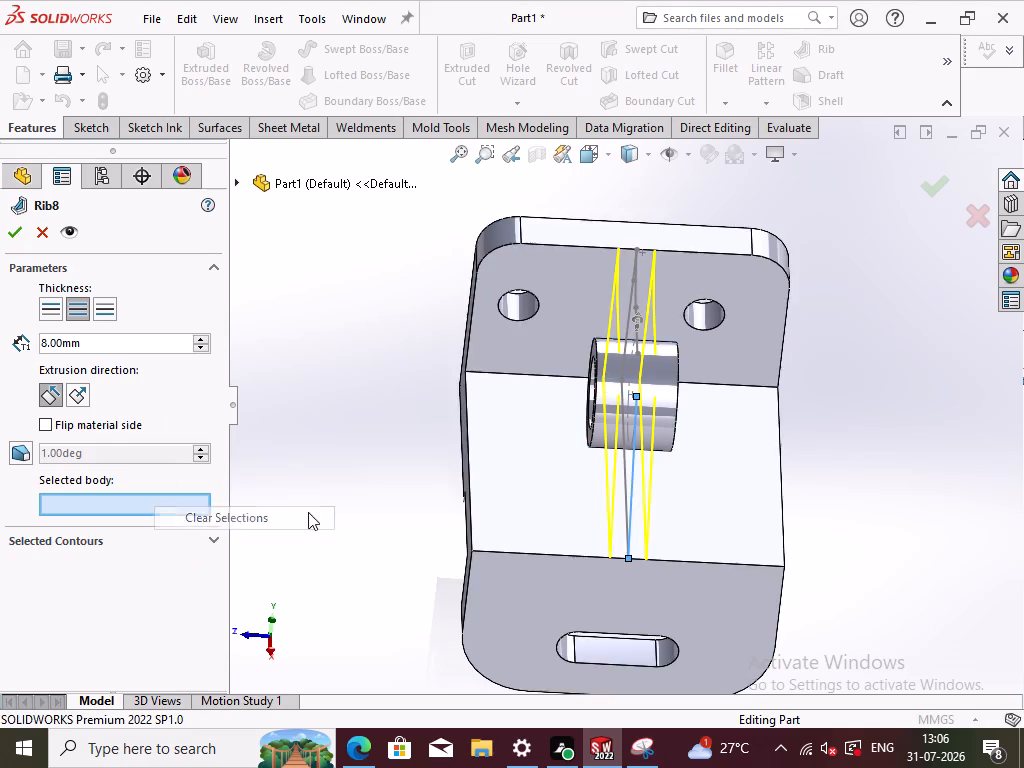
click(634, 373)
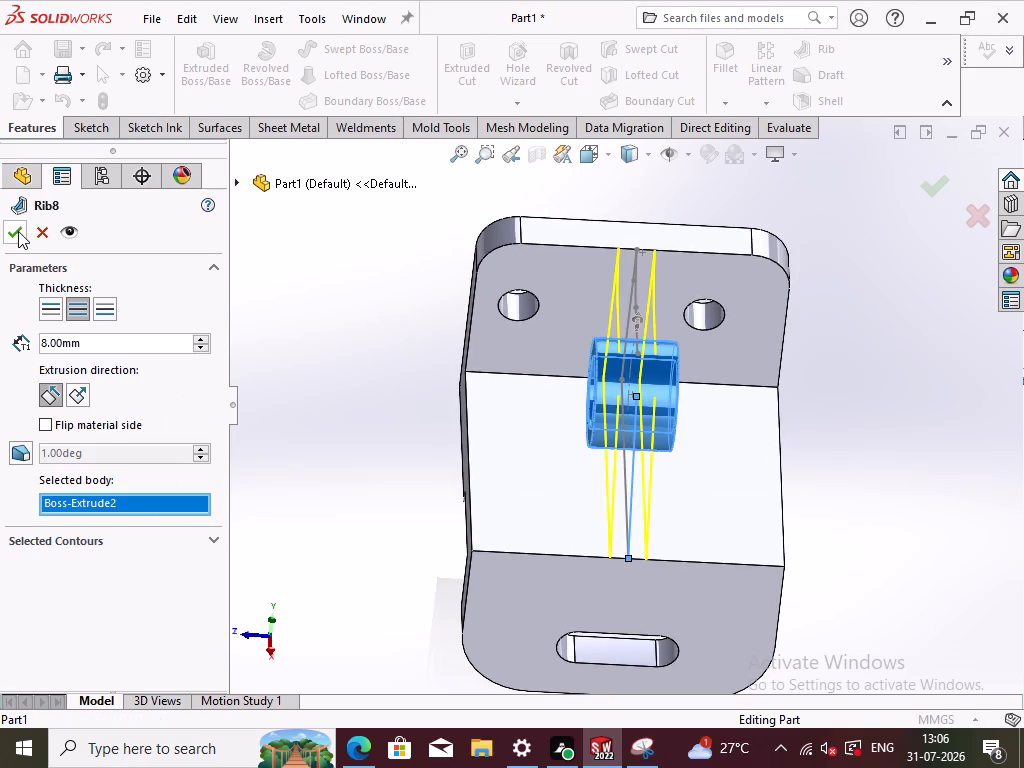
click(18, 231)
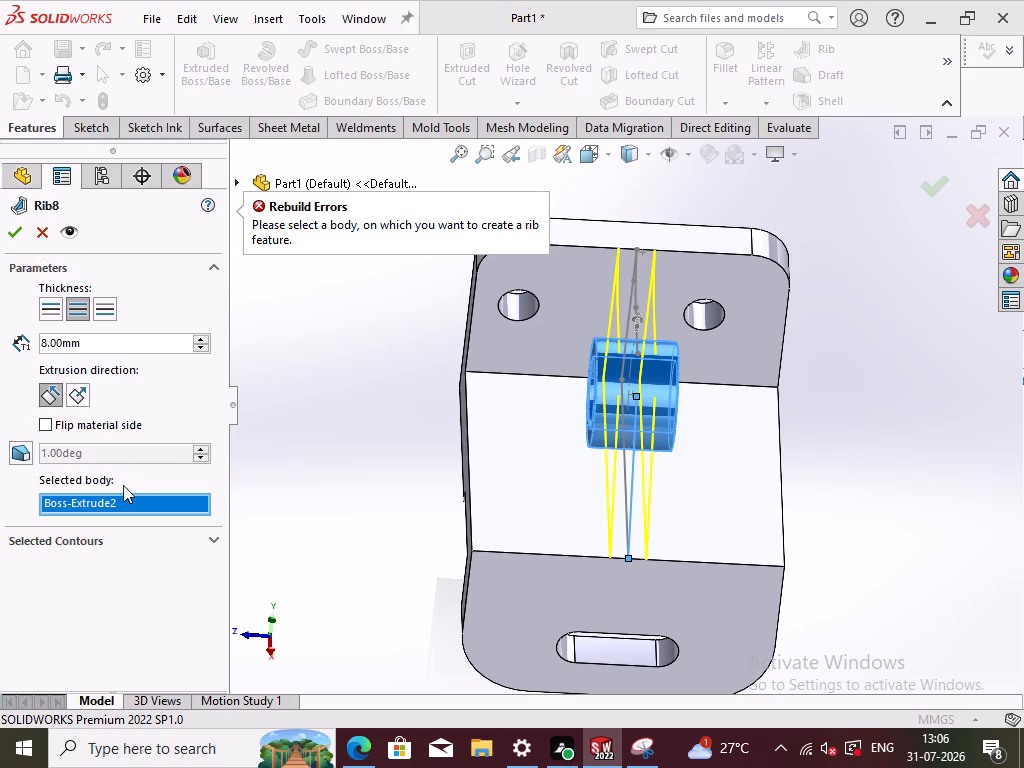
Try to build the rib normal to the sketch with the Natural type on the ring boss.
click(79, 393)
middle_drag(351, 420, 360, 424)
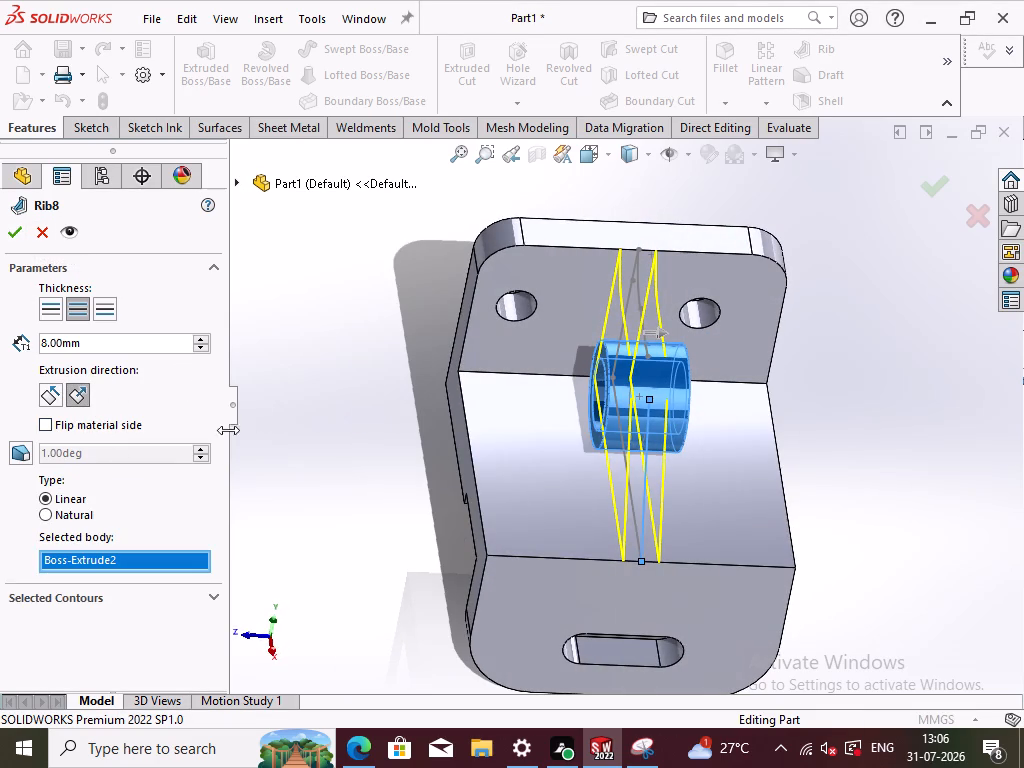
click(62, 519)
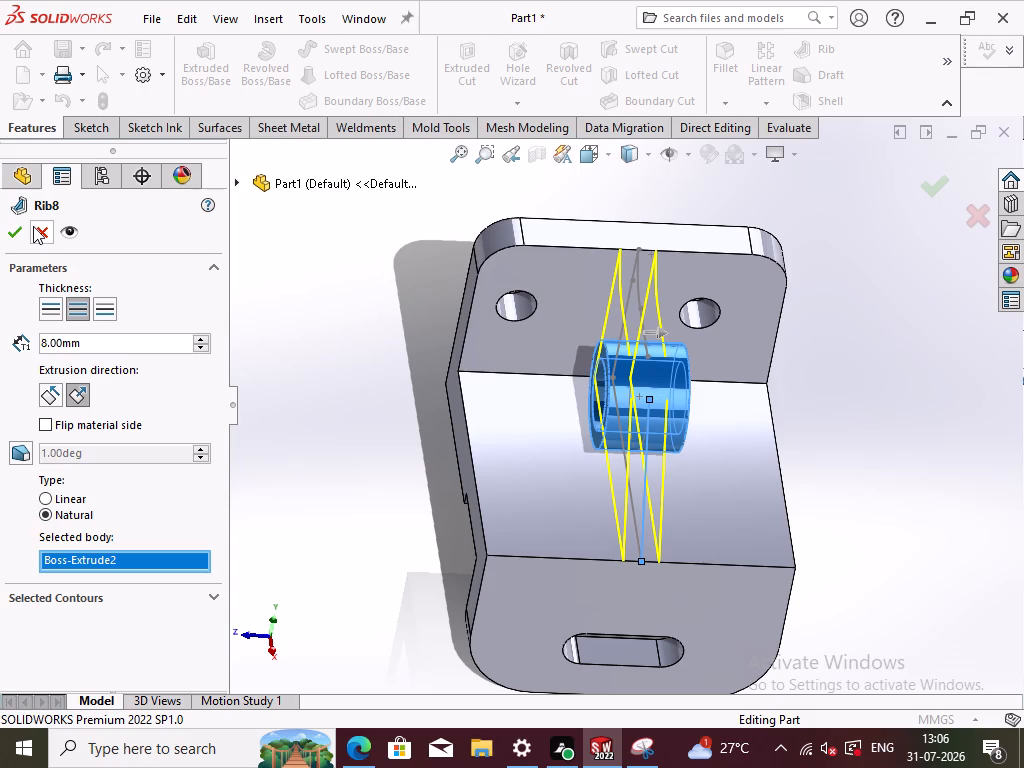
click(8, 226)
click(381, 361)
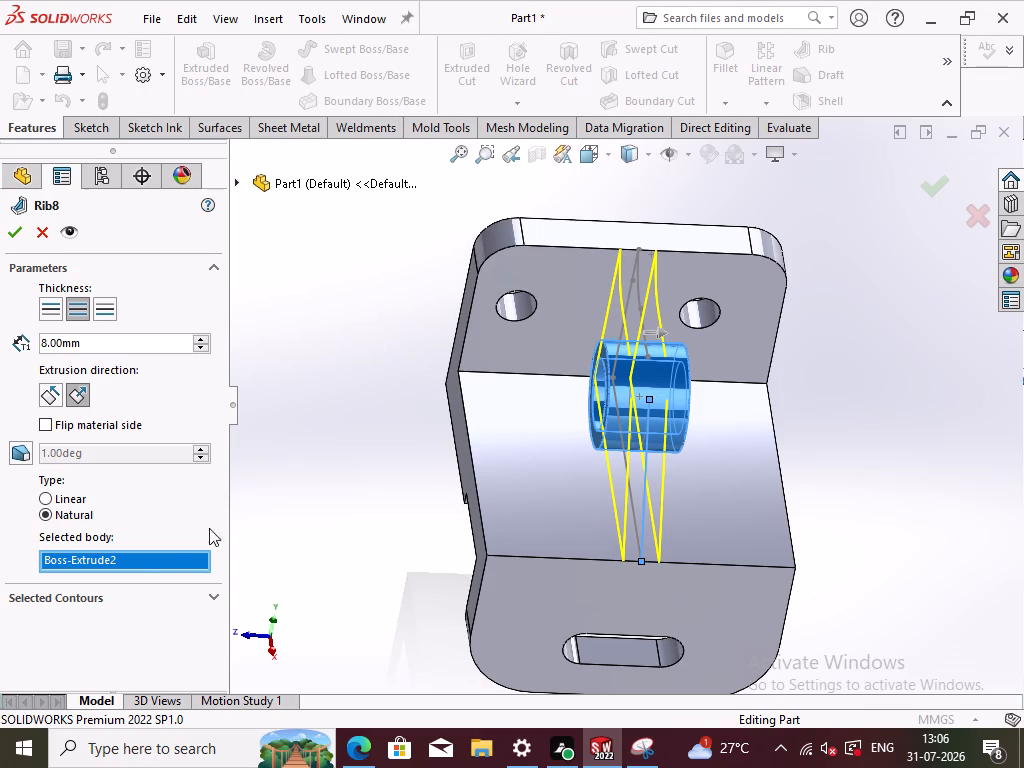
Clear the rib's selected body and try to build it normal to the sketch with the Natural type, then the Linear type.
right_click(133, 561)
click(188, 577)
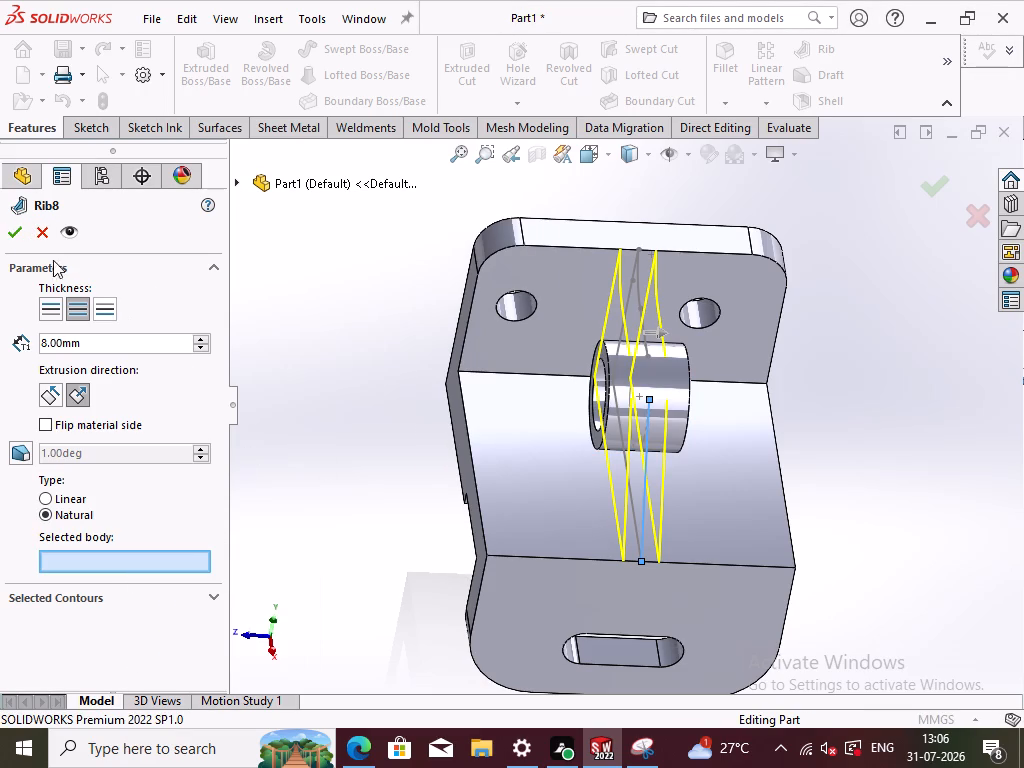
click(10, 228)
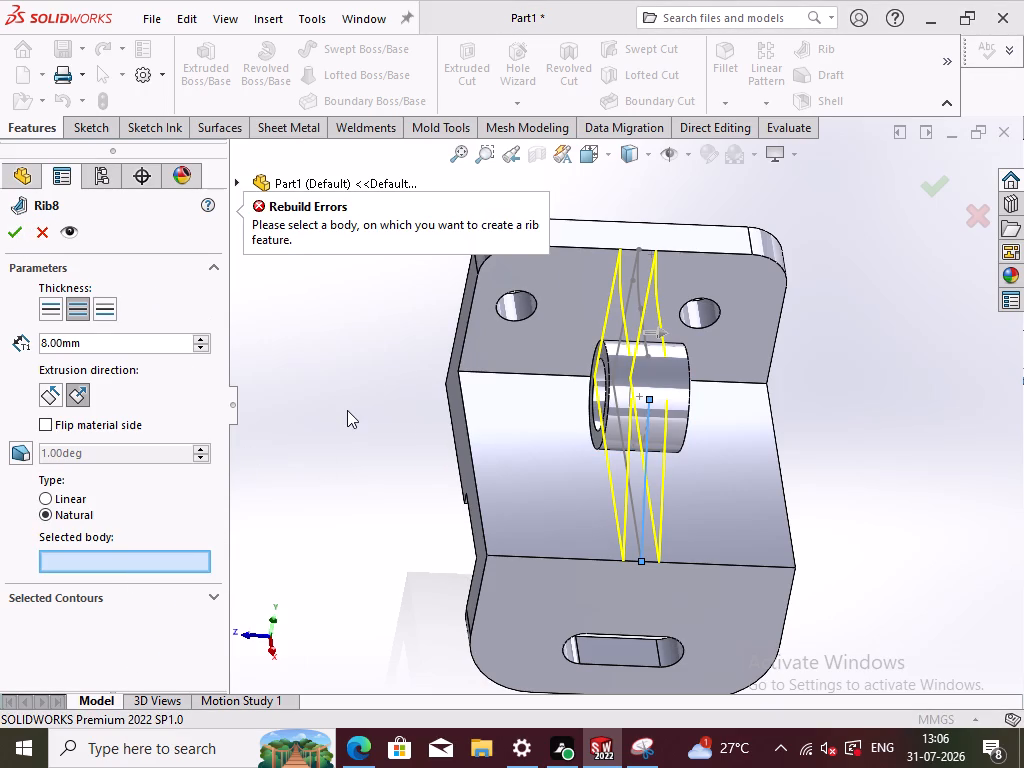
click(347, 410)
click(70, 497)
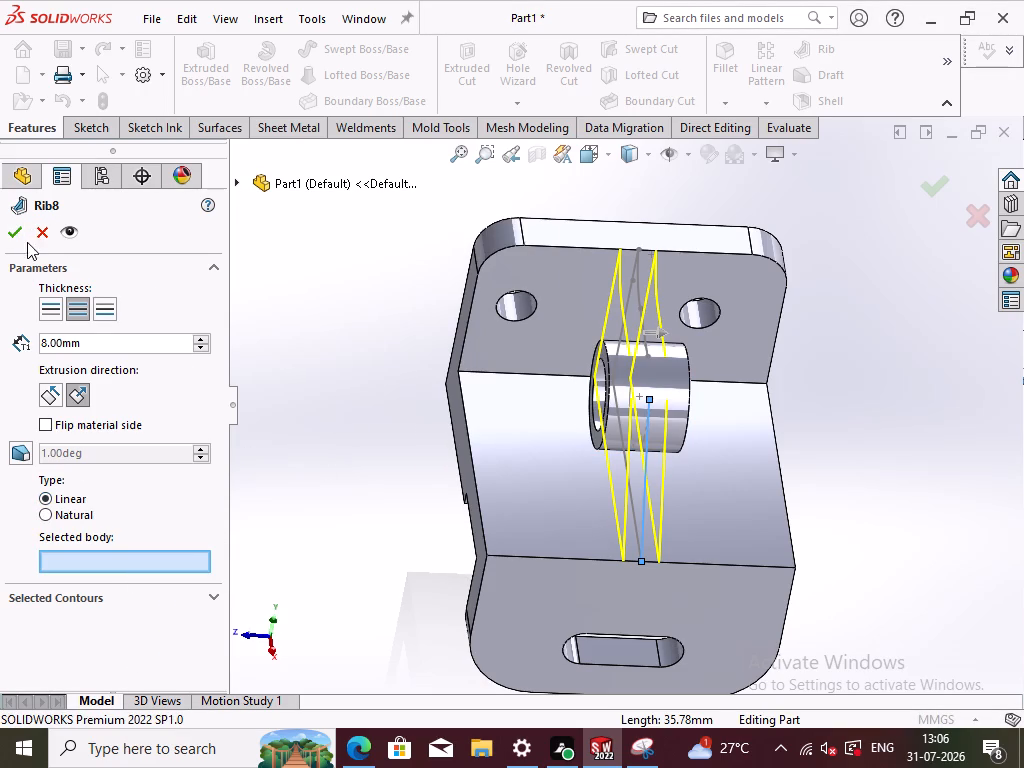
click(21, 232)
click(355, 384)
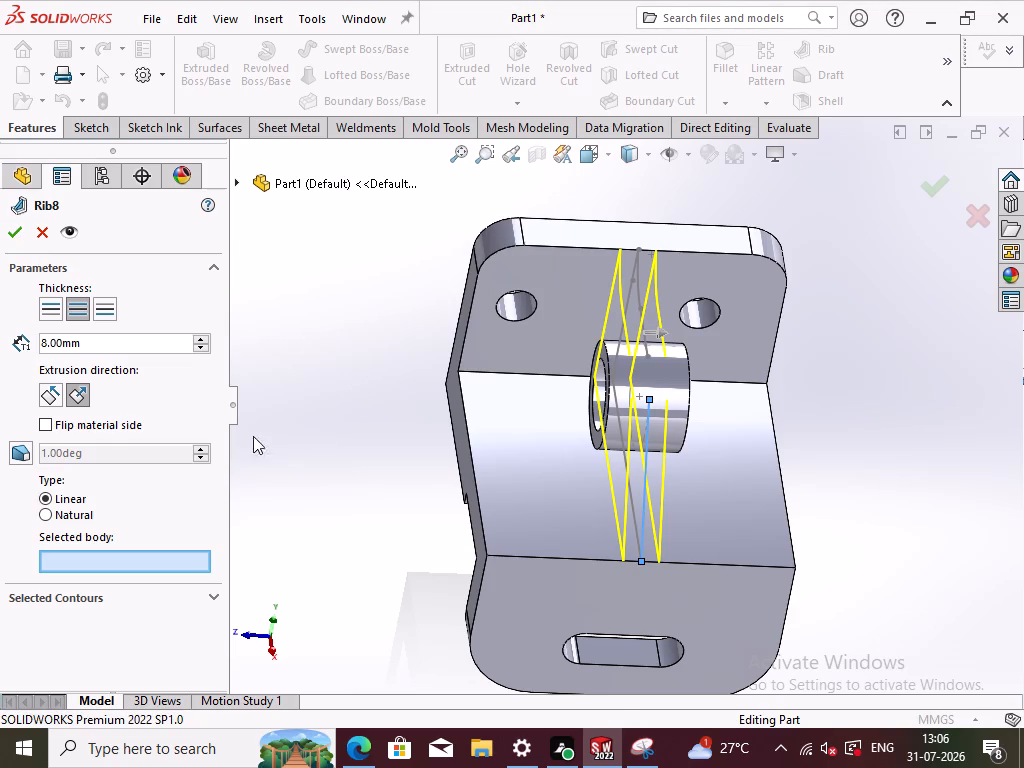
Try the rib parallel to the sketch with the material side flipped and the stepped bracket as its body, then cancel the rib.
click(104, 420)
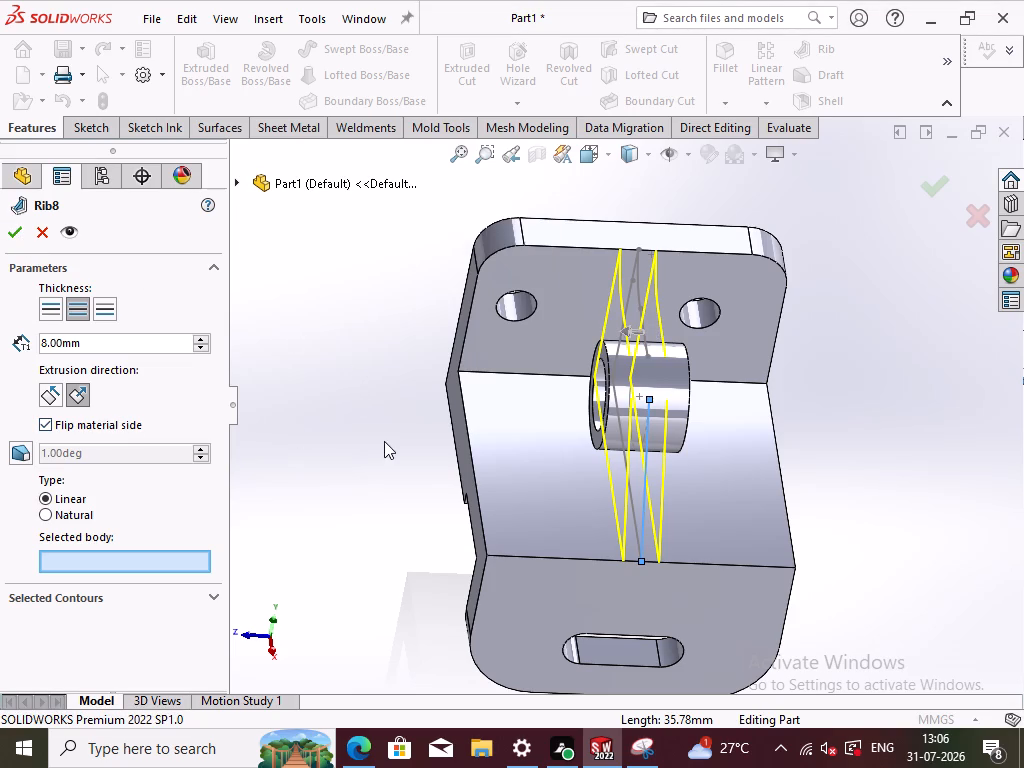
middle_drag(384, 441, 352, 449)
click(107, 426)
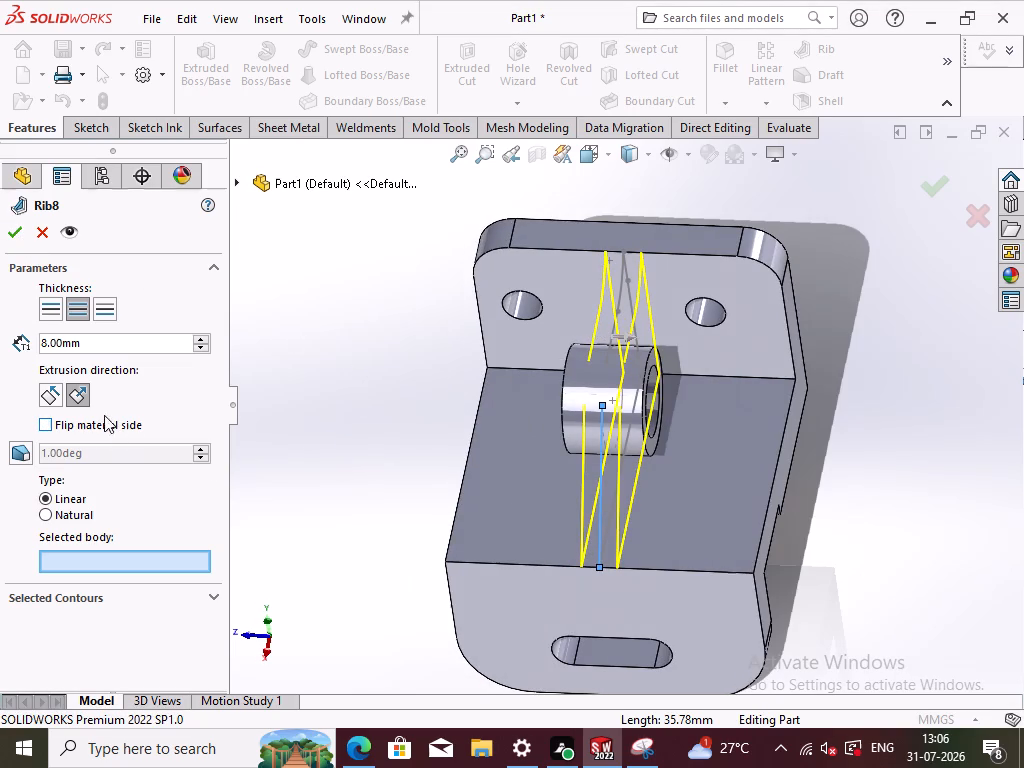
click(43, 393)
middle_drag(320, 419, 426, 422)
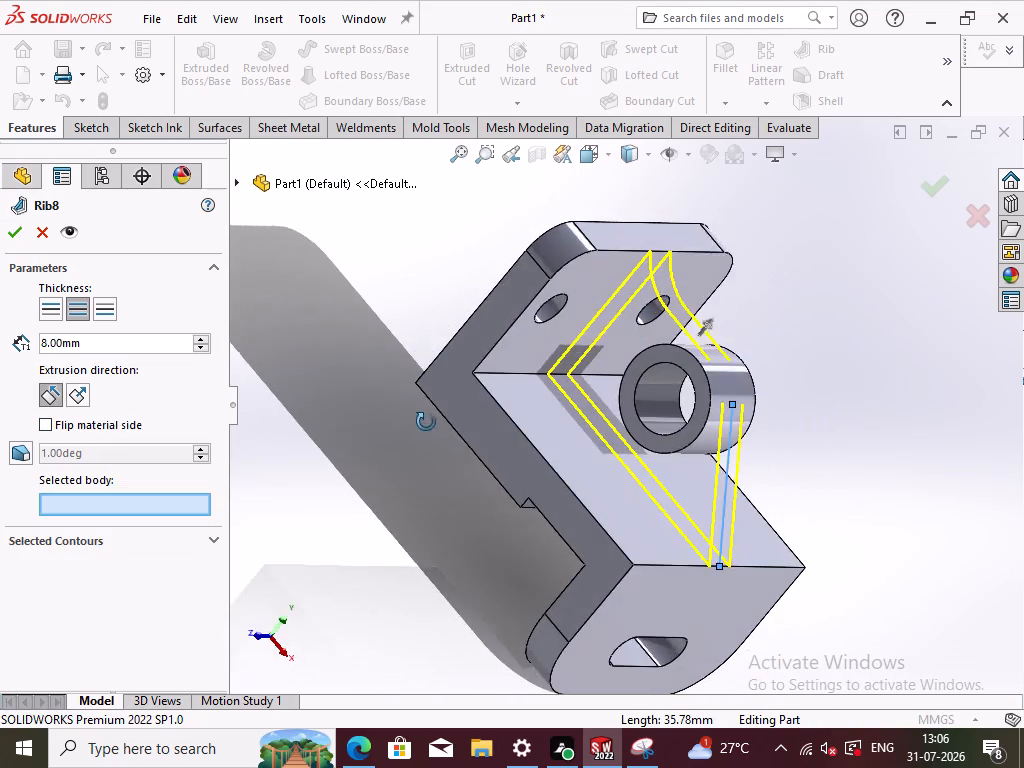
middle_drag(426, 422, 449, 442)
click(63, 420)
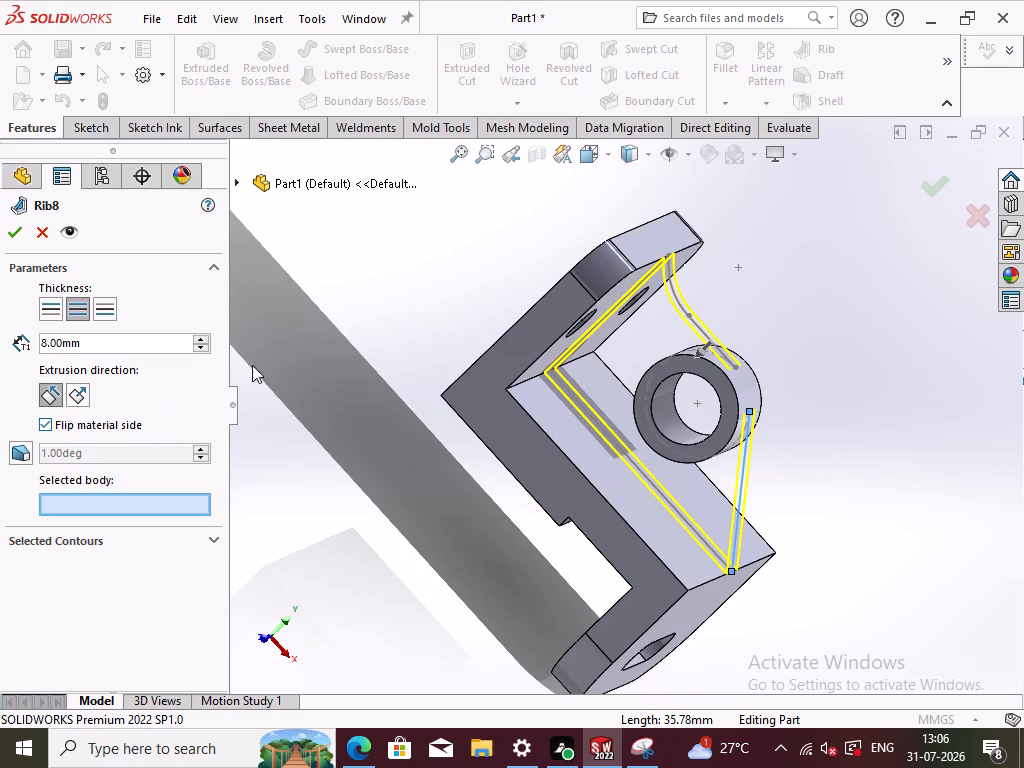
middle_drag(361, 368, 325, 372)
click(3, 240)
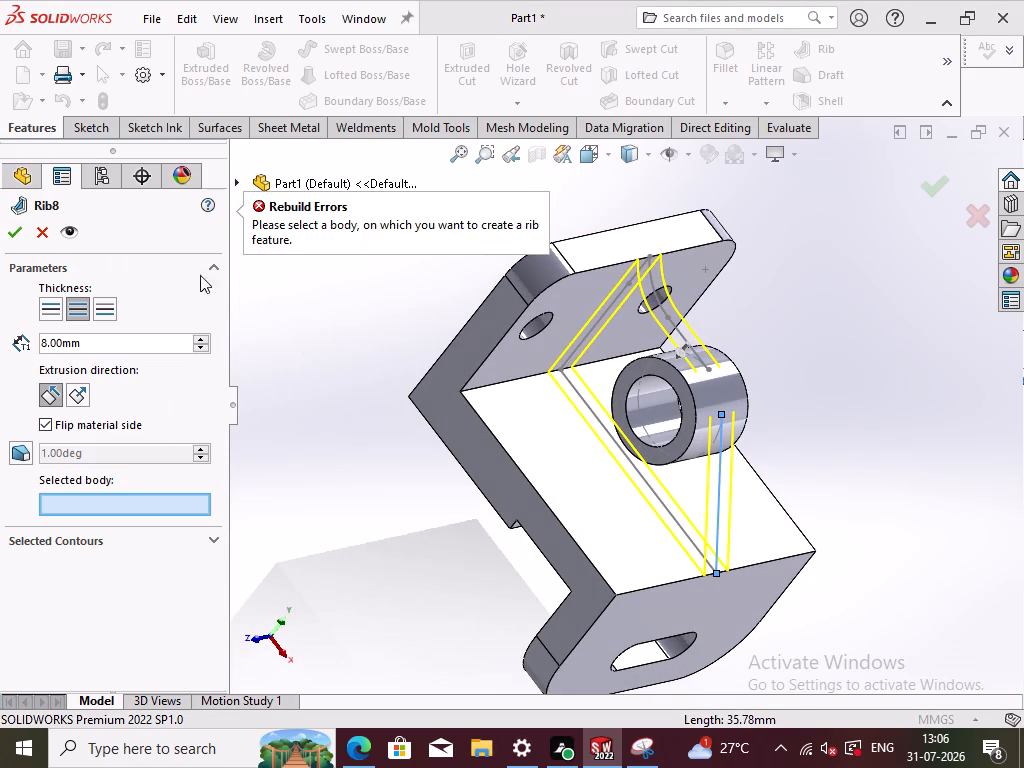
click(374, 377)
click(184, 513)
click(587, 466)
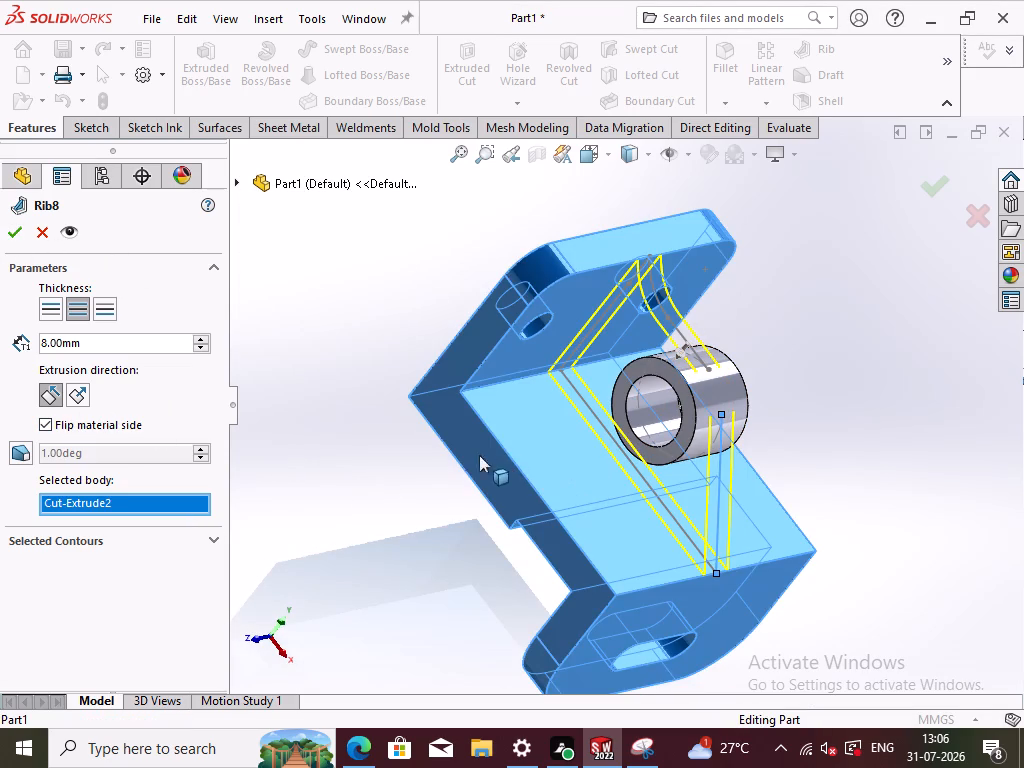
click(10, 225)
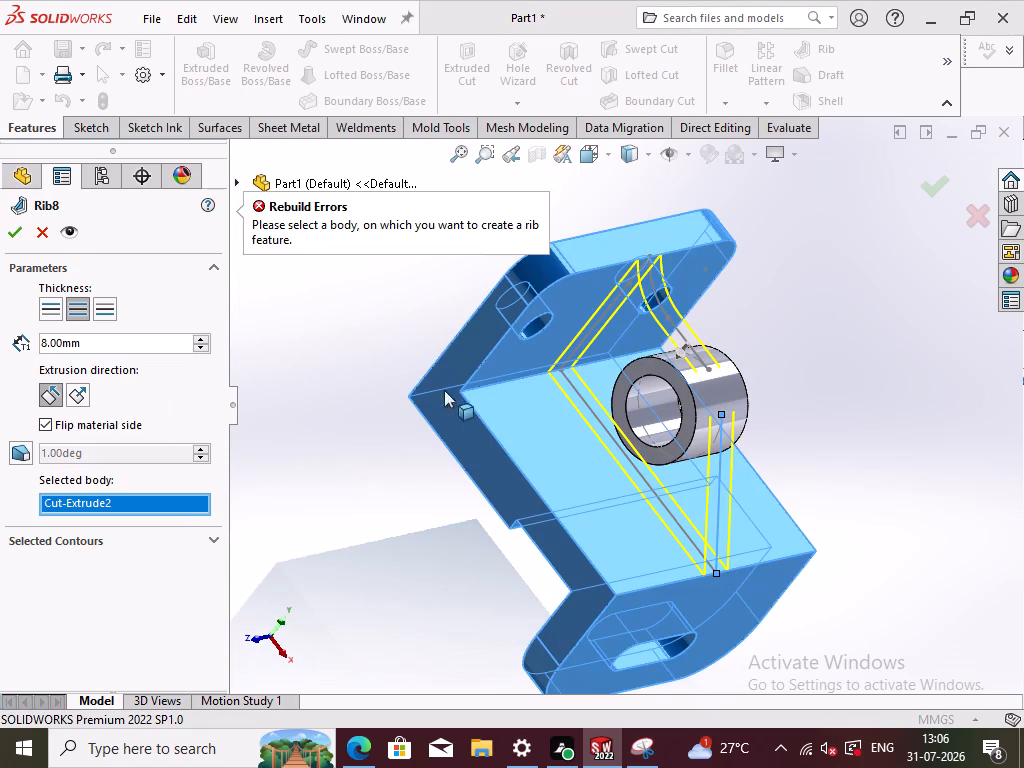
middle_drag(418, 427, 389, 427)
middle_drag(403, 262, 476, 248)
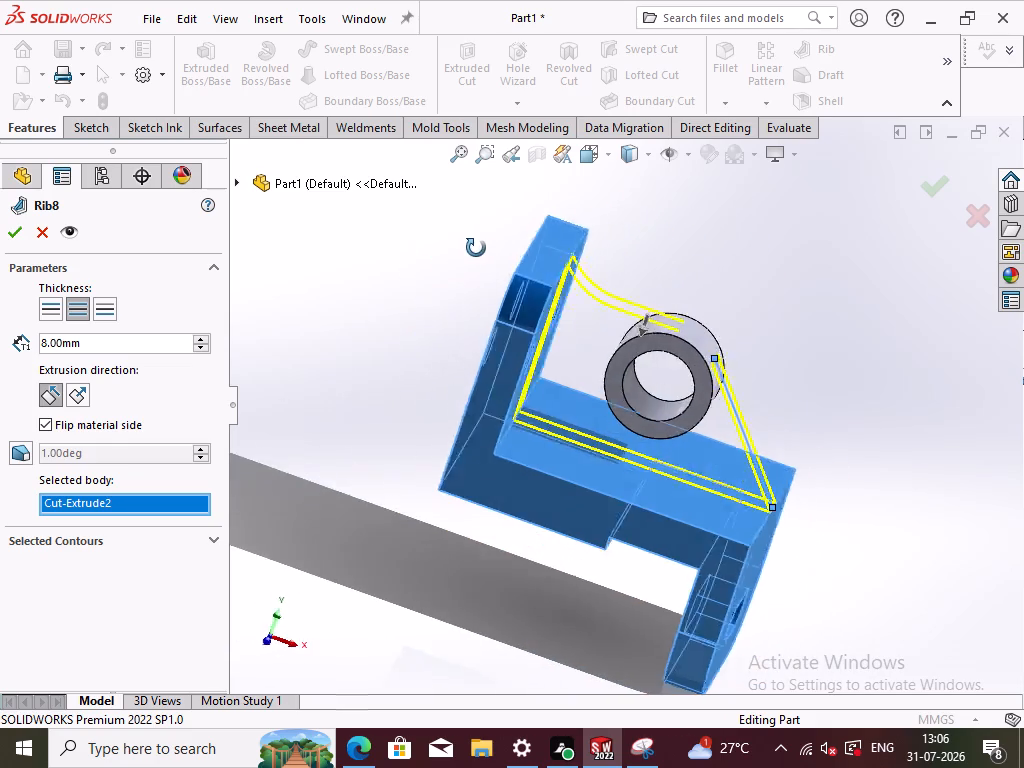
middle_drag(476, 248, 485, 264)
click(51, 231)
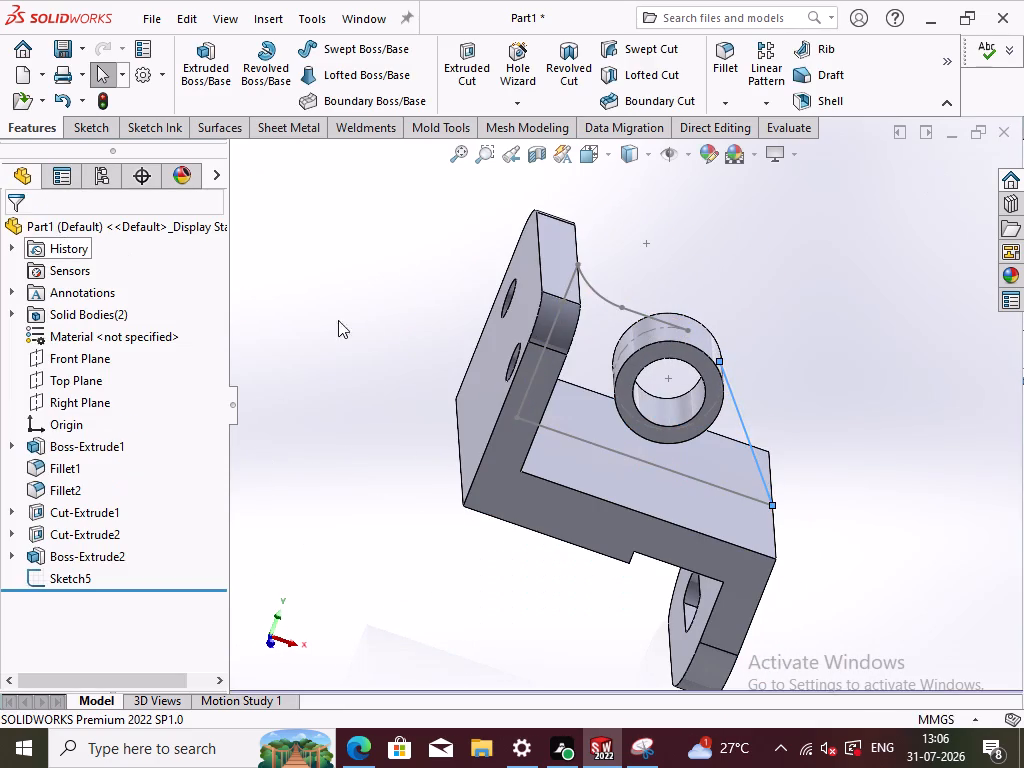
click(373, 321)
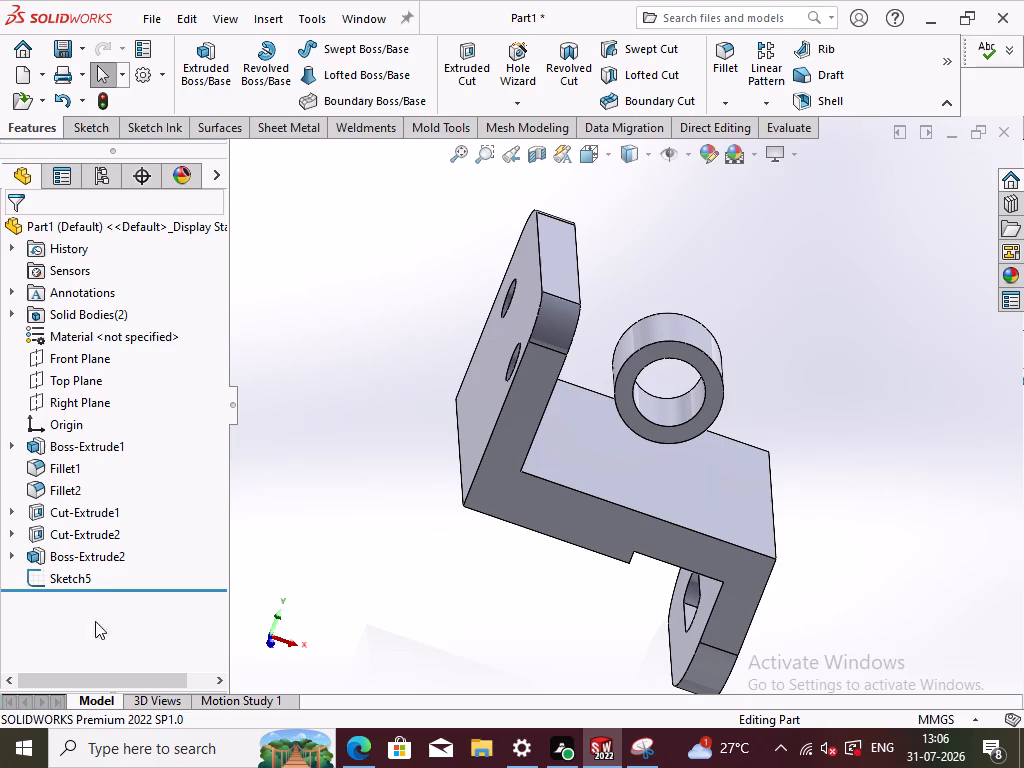
Reopen the web profile sketch for editing, viewed straight on from the front.
double_click(65, 580)
triple_click(71, 584)
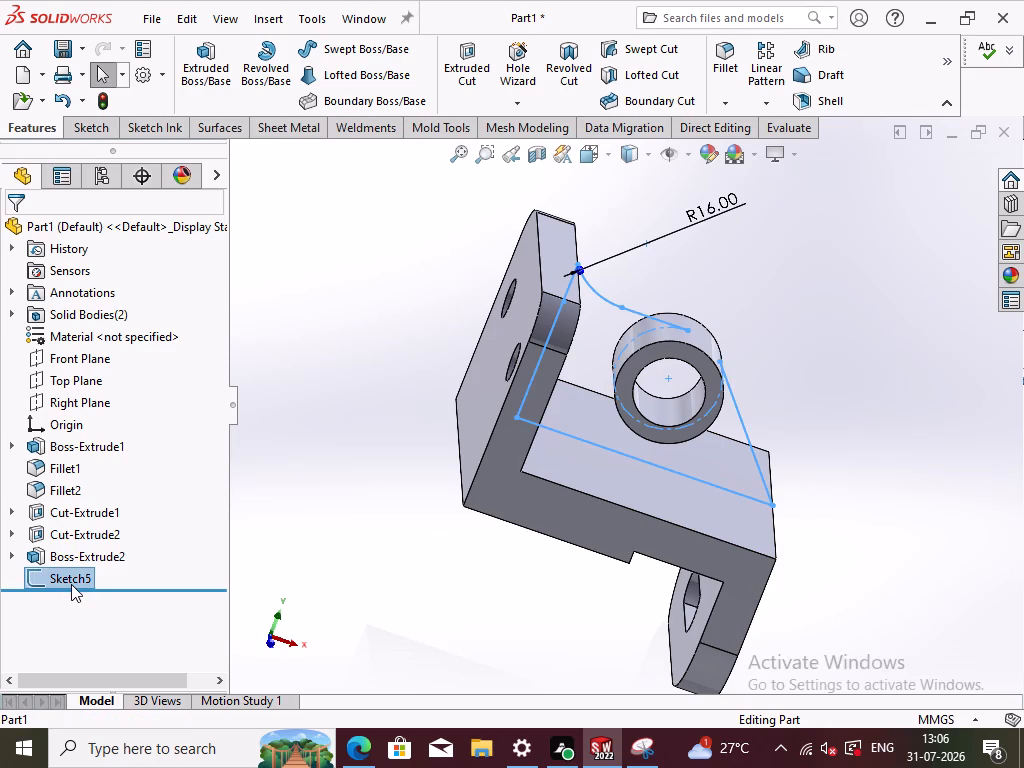
click(71, 575)
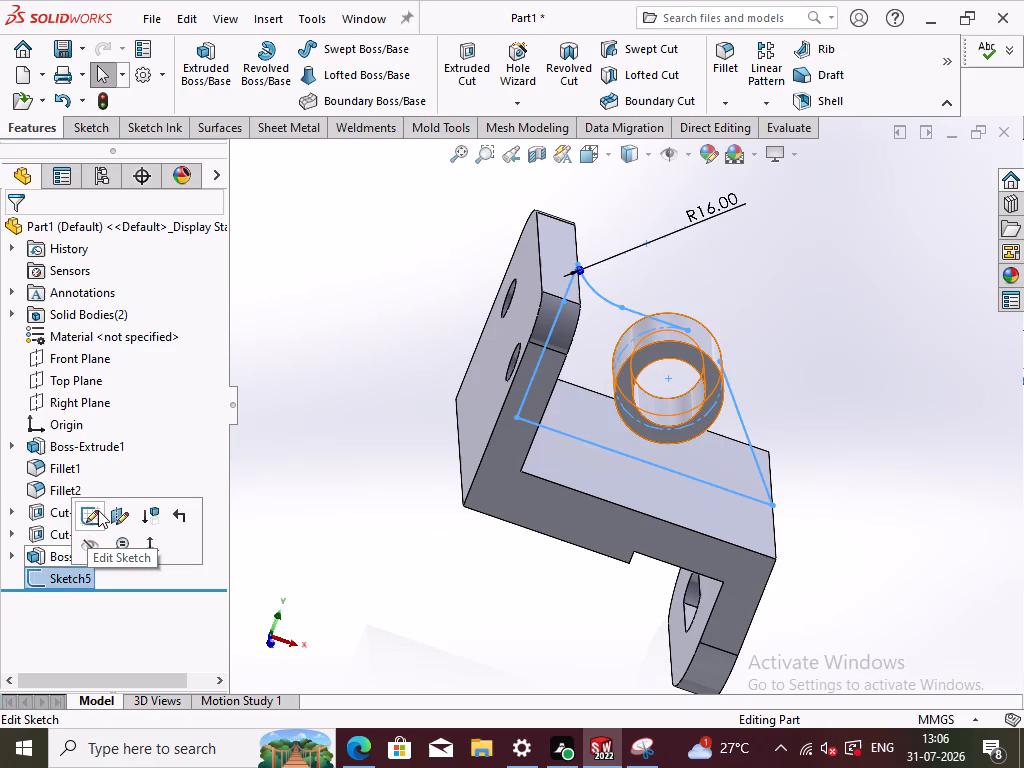
click(95, 515)
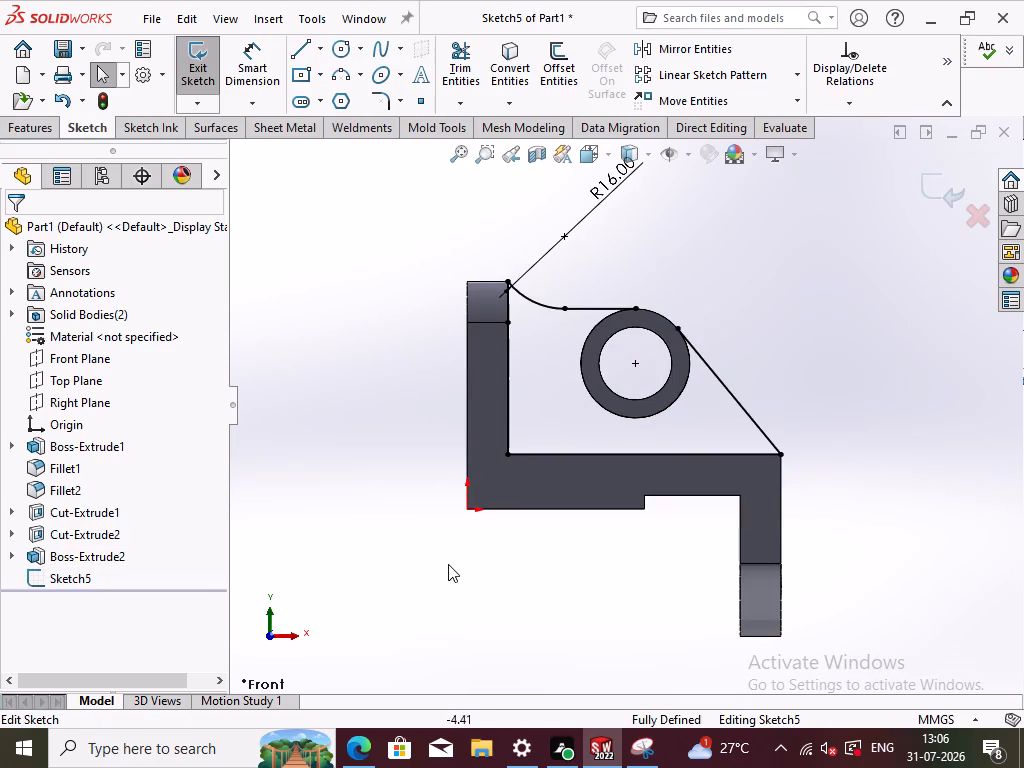
click(450, 564)
middle_drag(612, 550, 647, 564)
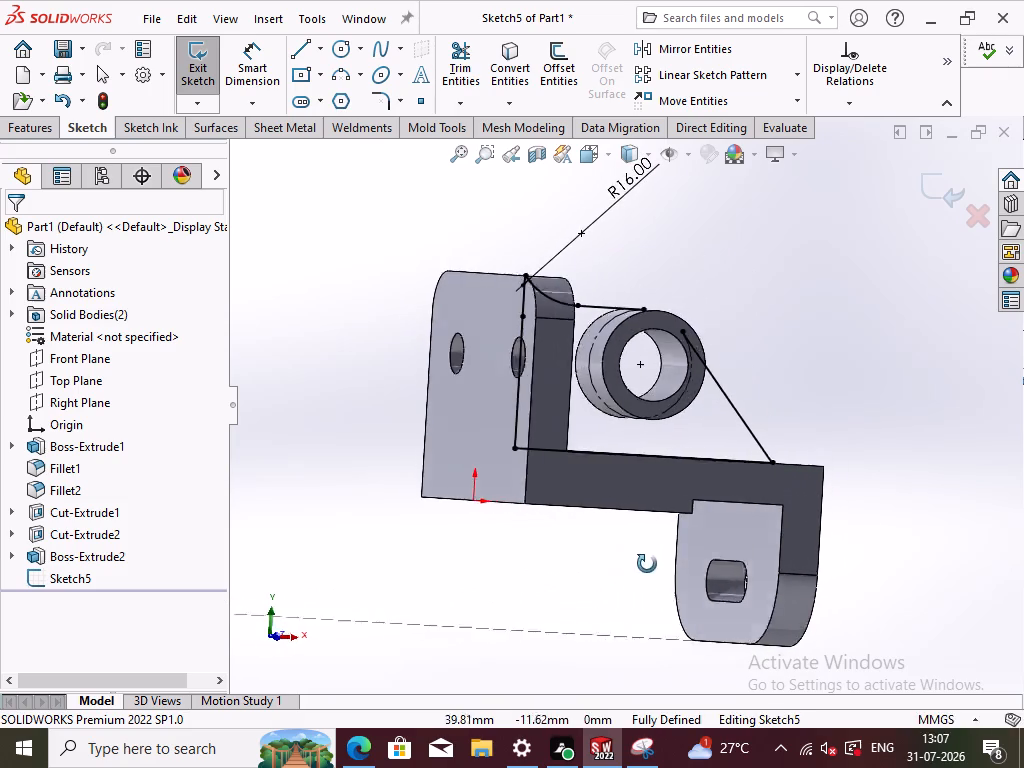
middle_drag(647, 564, 630, 571)
key(ctrl+1)
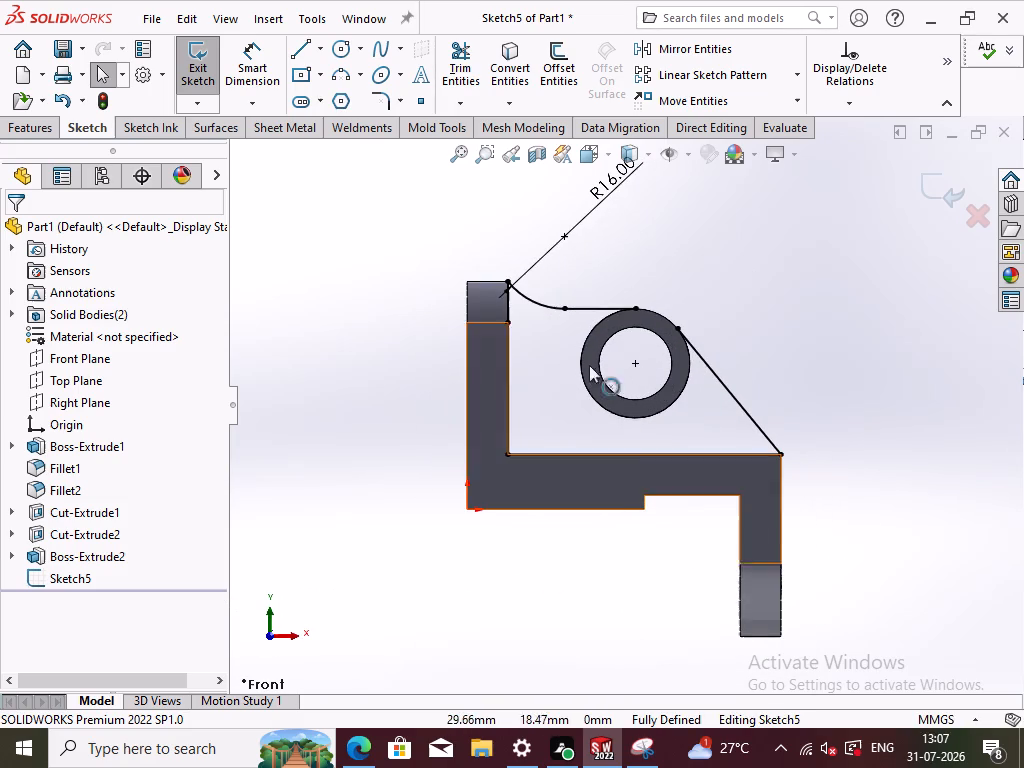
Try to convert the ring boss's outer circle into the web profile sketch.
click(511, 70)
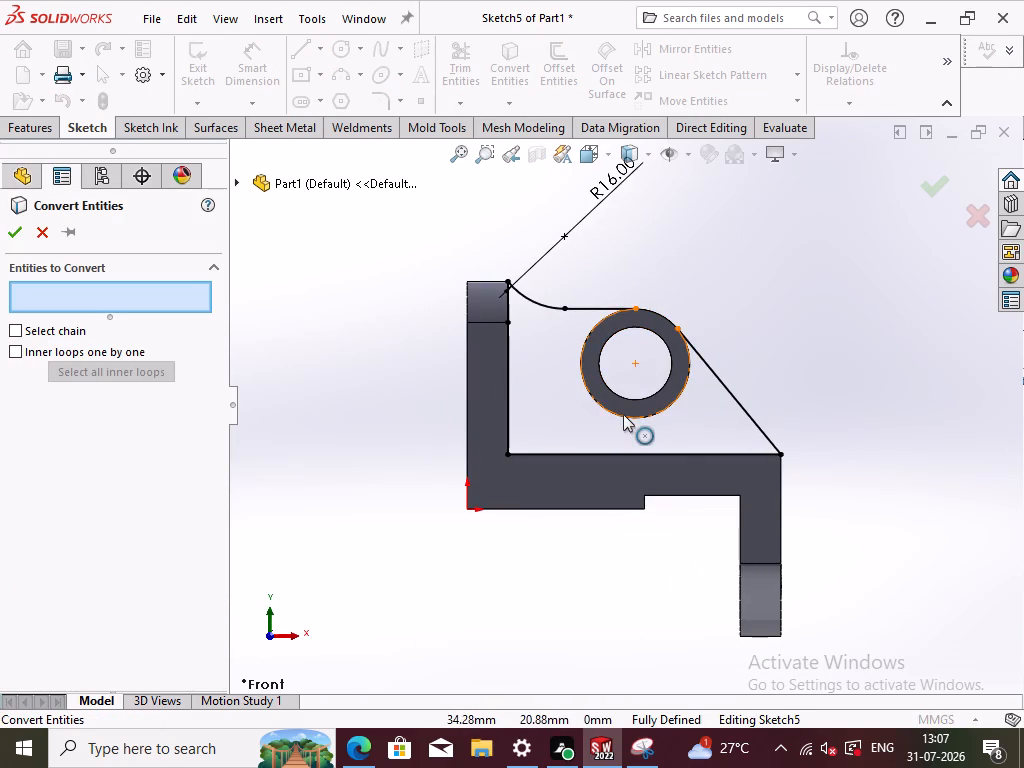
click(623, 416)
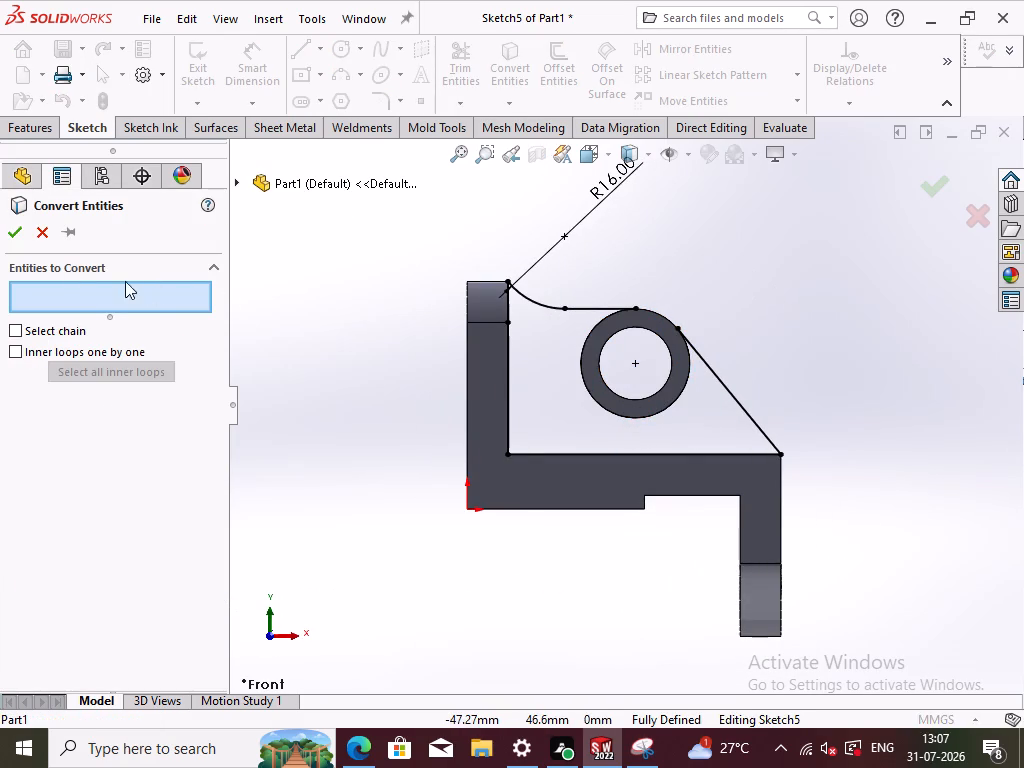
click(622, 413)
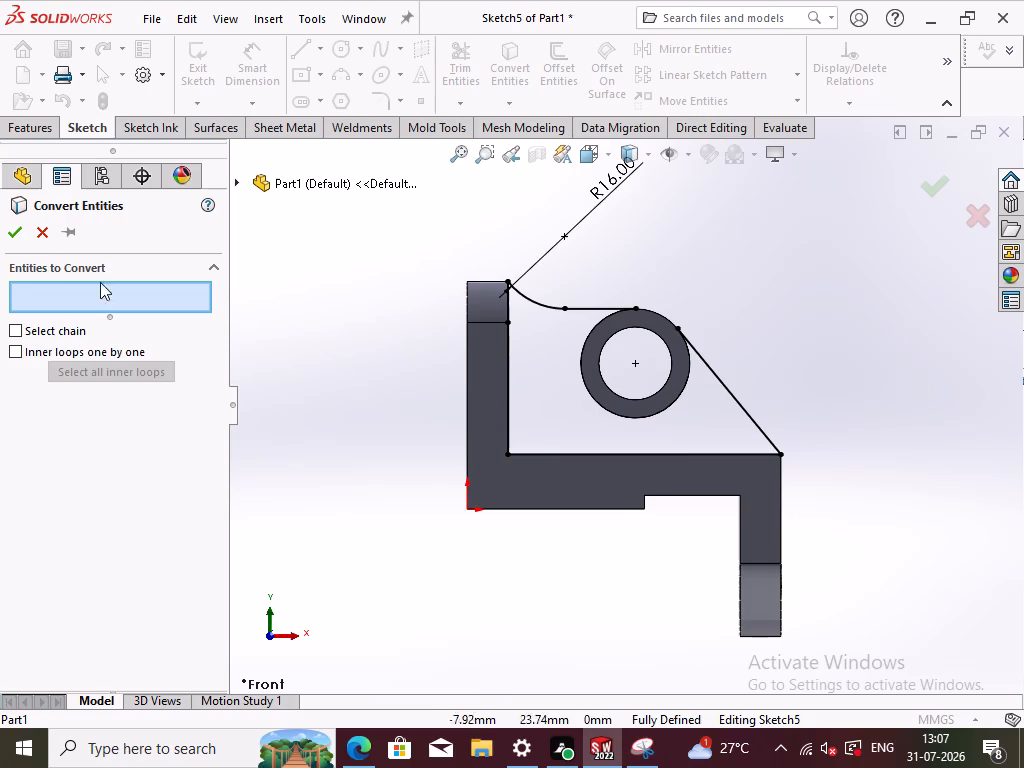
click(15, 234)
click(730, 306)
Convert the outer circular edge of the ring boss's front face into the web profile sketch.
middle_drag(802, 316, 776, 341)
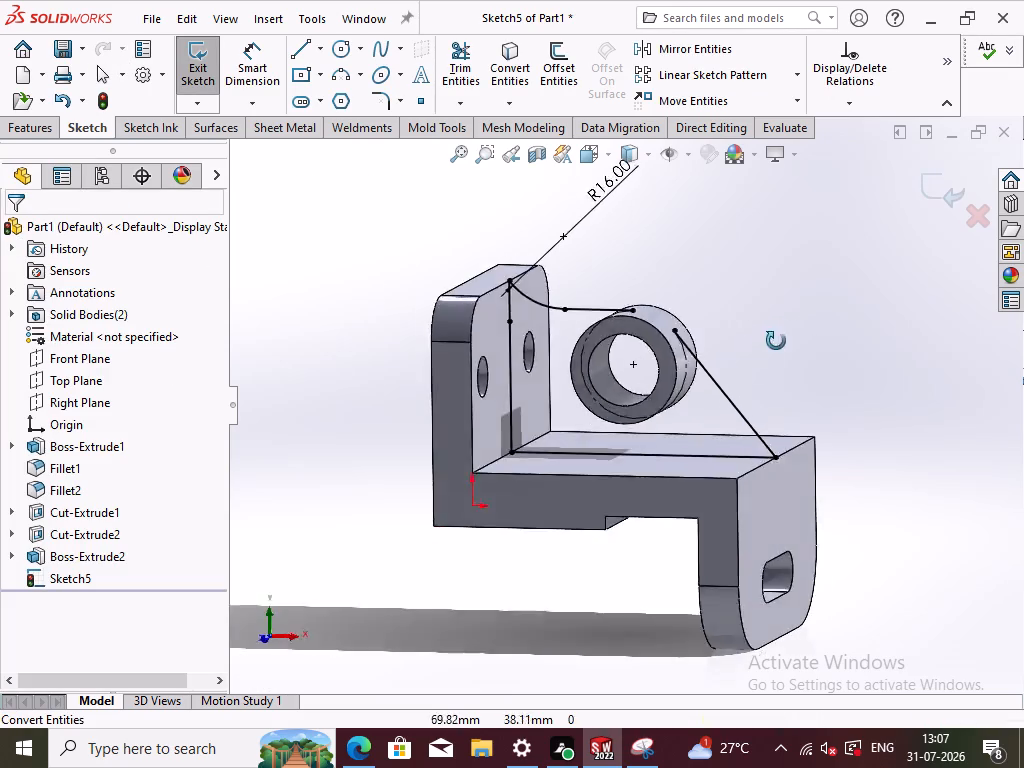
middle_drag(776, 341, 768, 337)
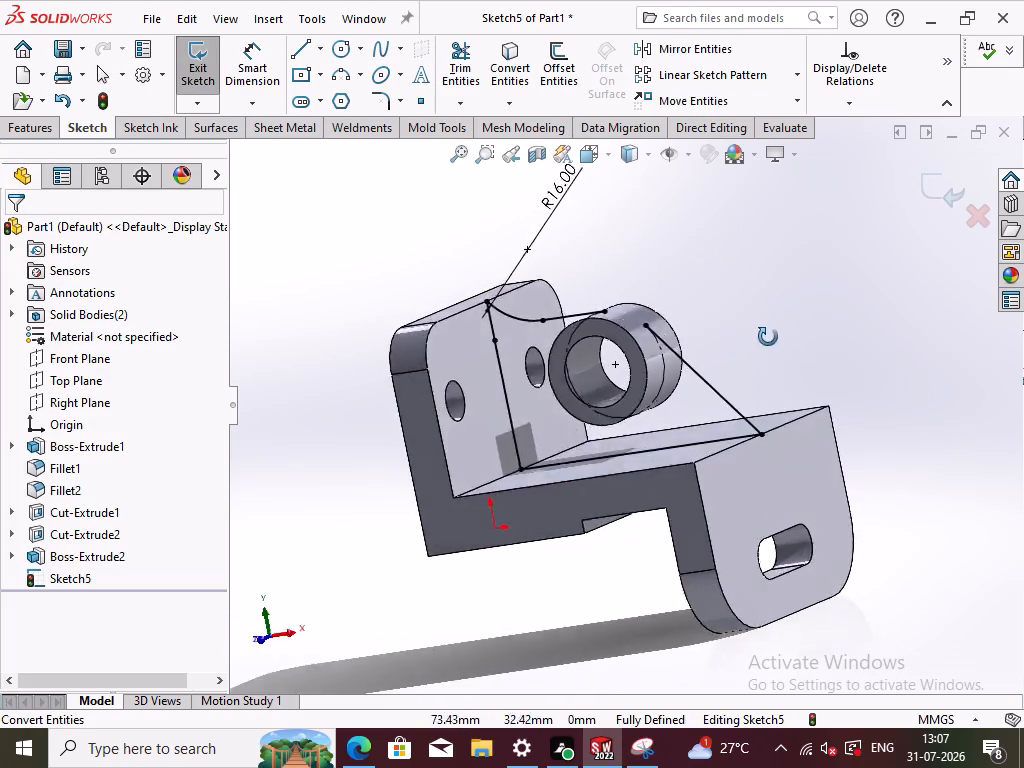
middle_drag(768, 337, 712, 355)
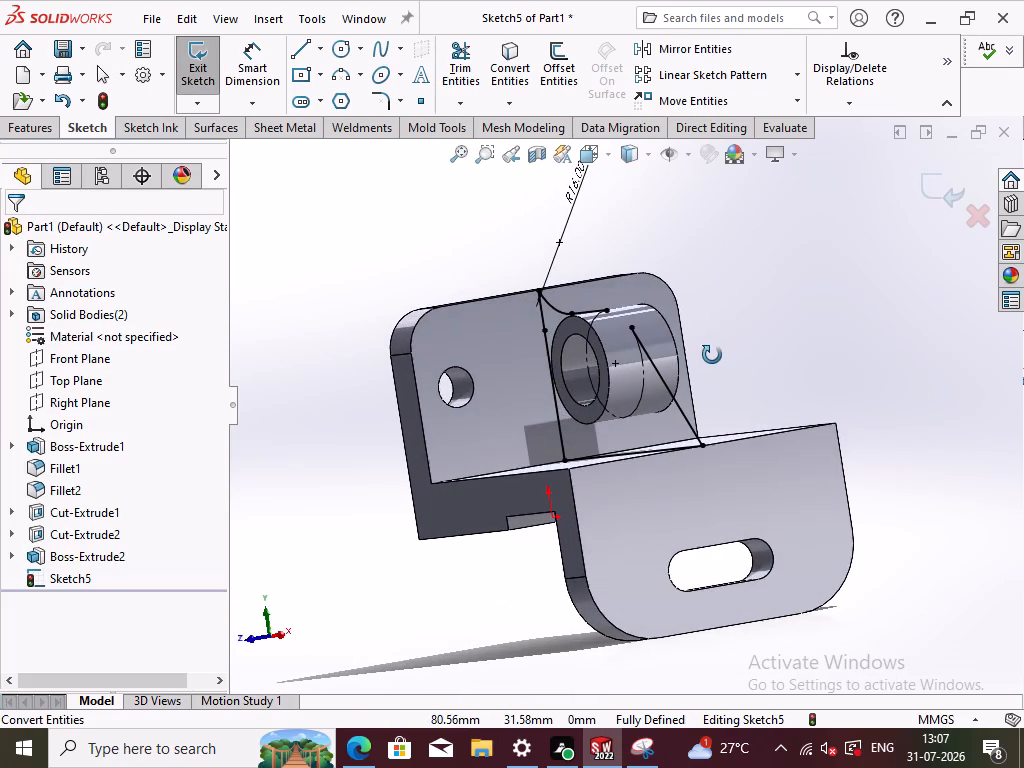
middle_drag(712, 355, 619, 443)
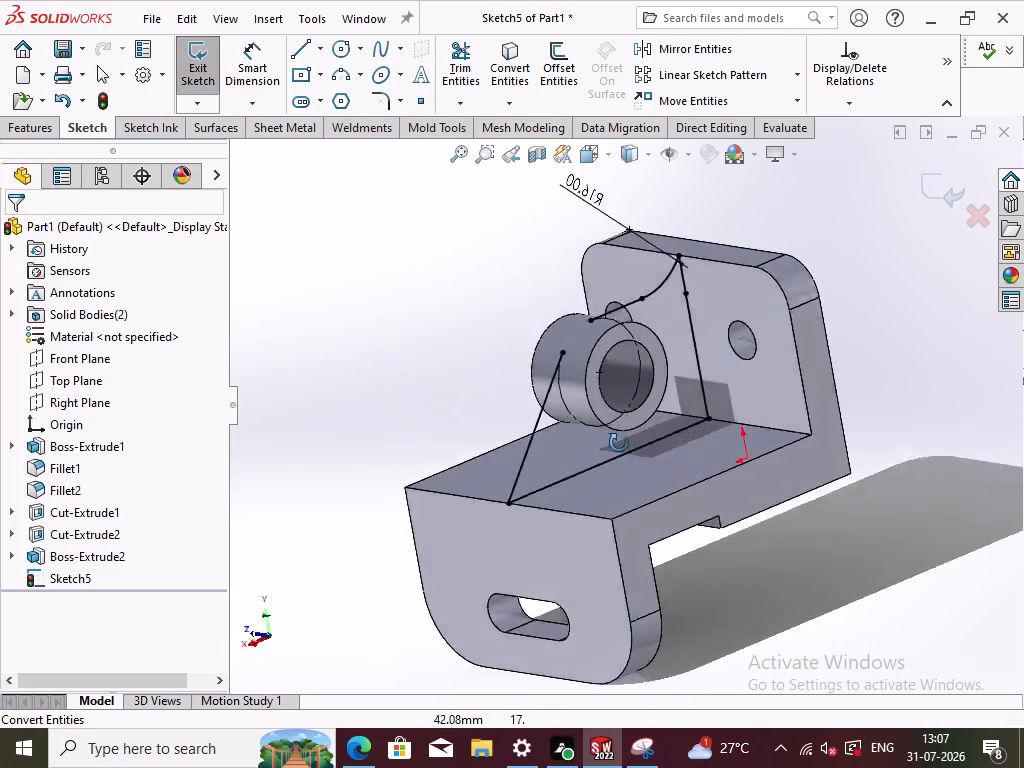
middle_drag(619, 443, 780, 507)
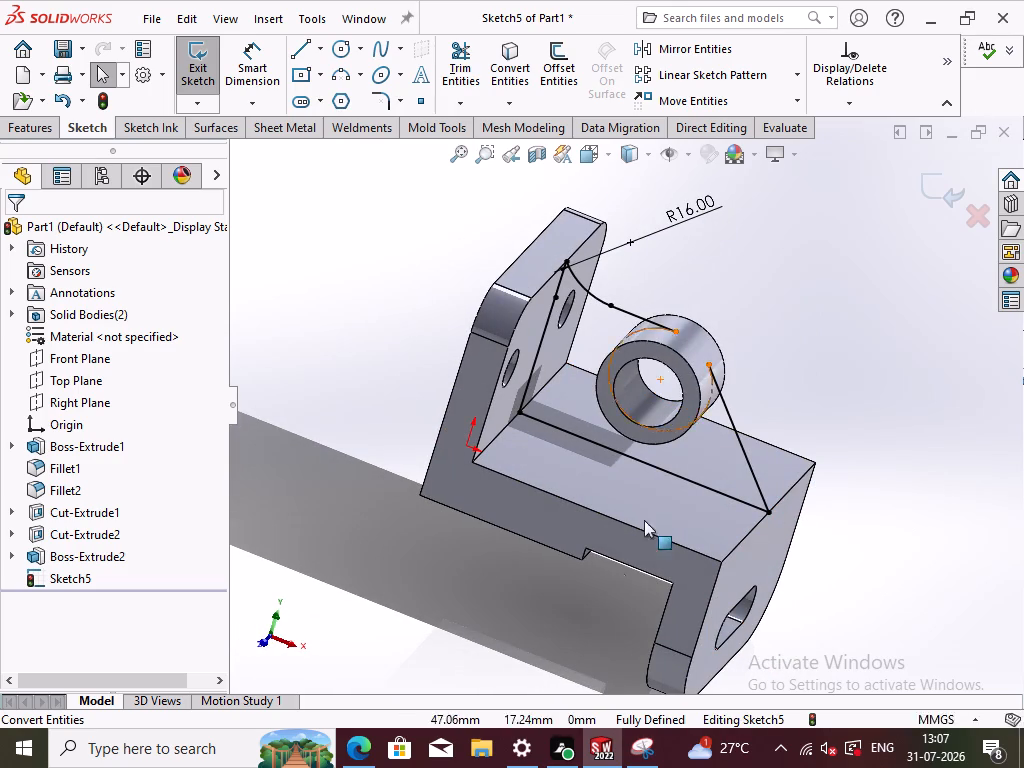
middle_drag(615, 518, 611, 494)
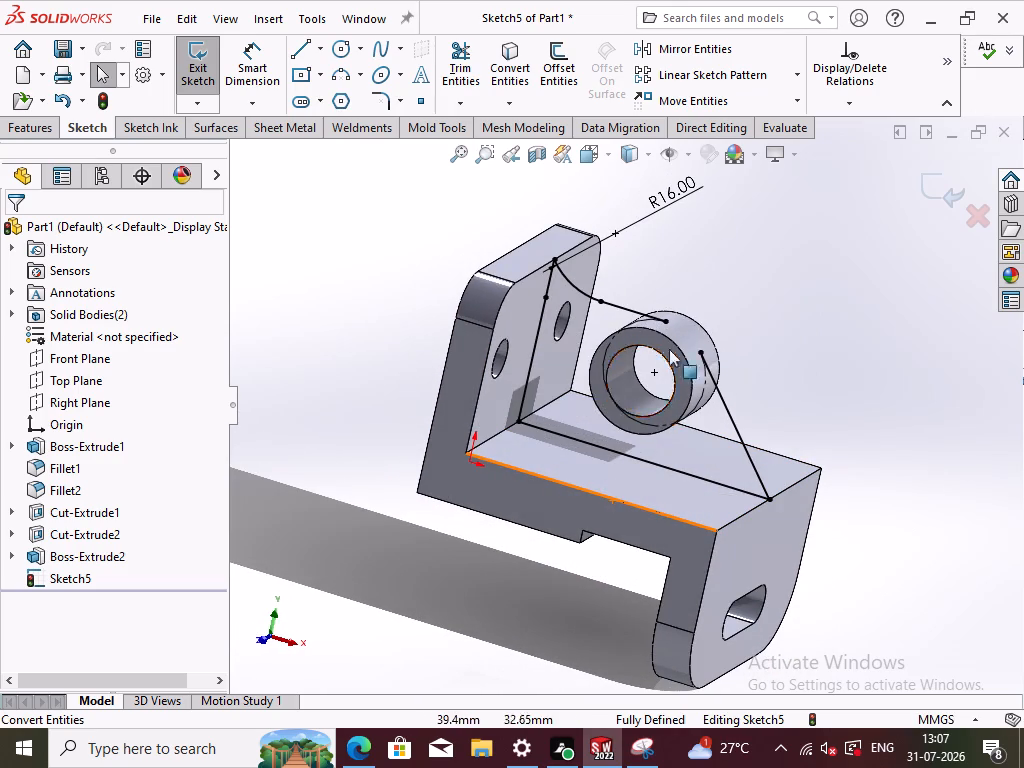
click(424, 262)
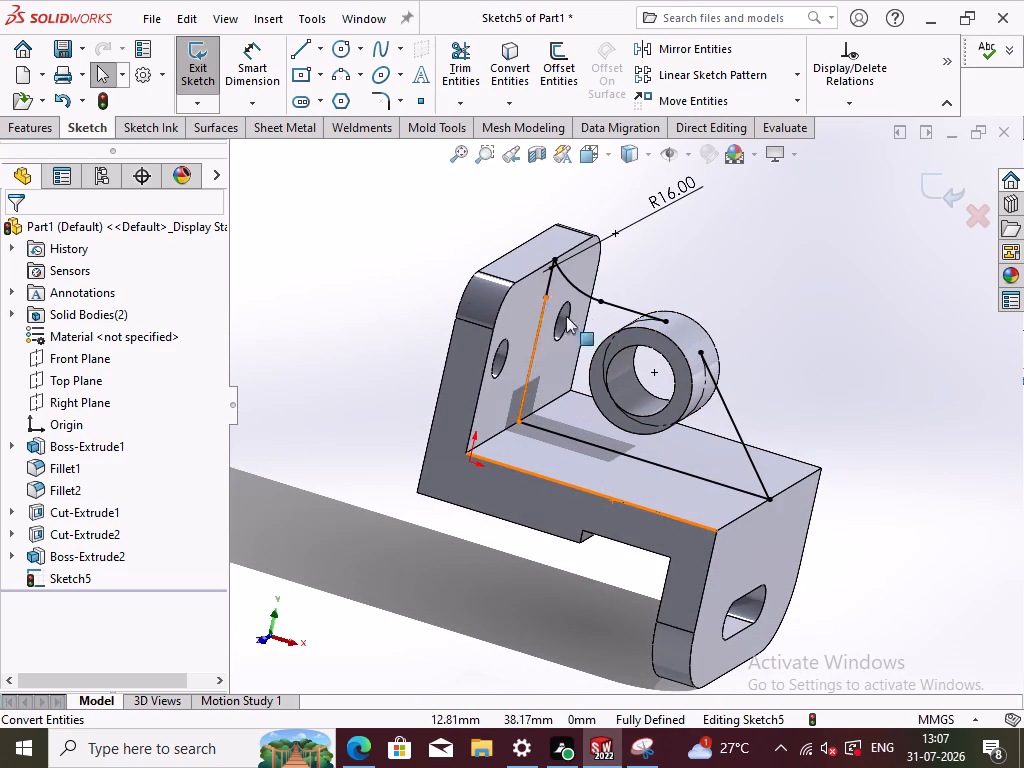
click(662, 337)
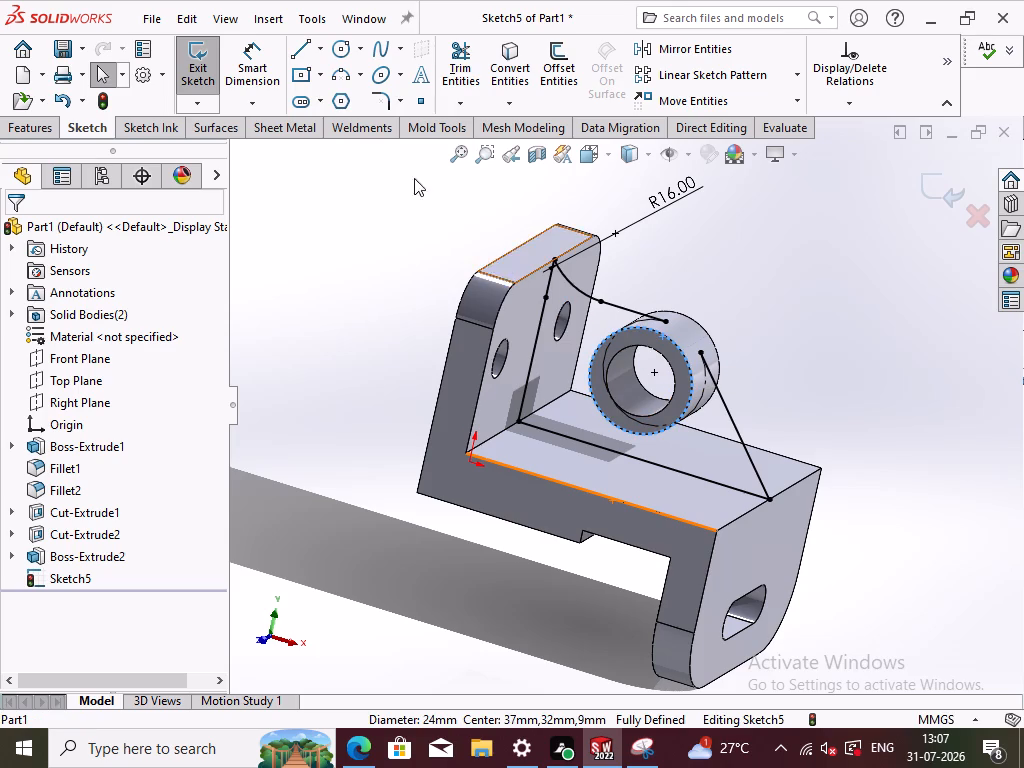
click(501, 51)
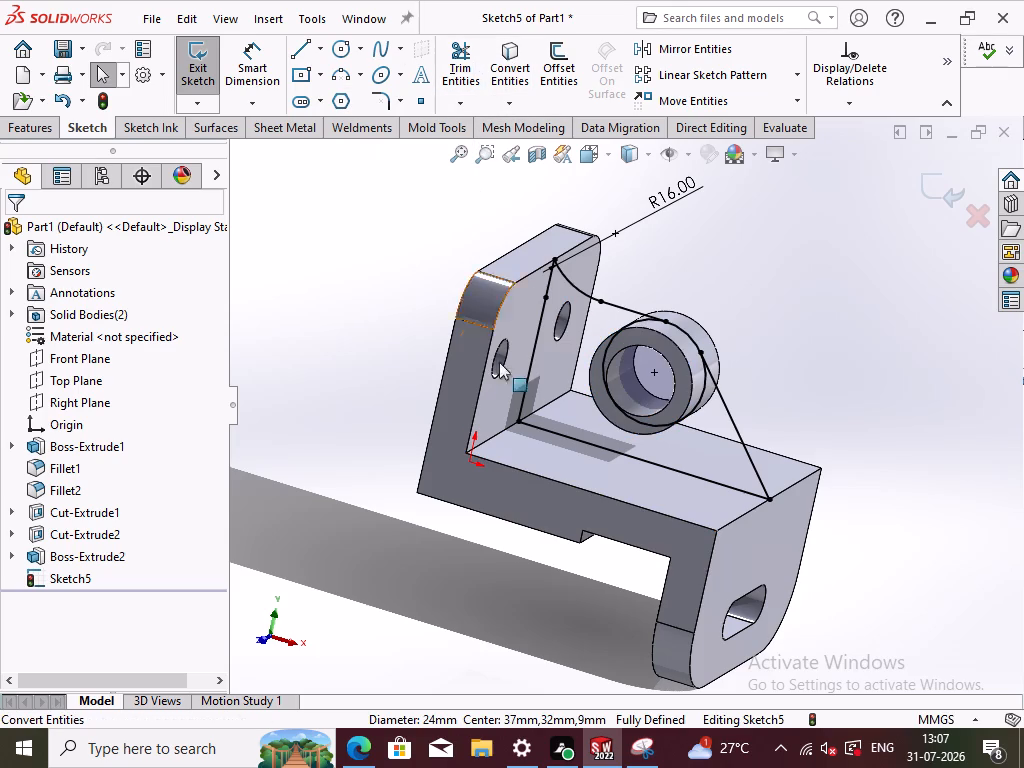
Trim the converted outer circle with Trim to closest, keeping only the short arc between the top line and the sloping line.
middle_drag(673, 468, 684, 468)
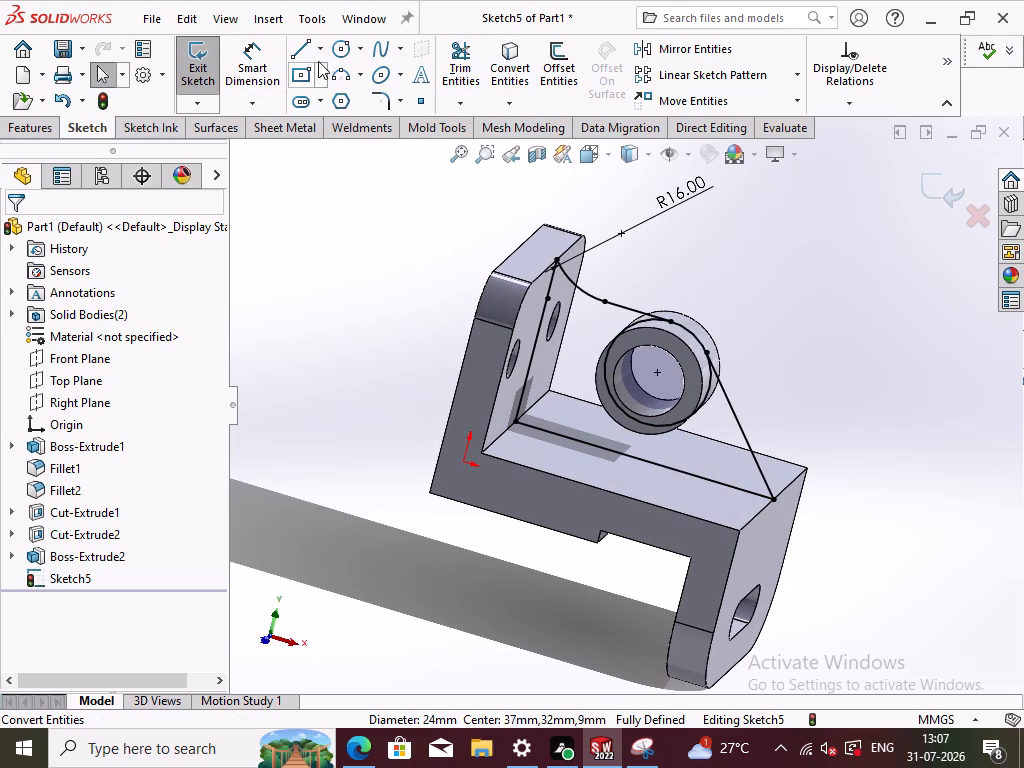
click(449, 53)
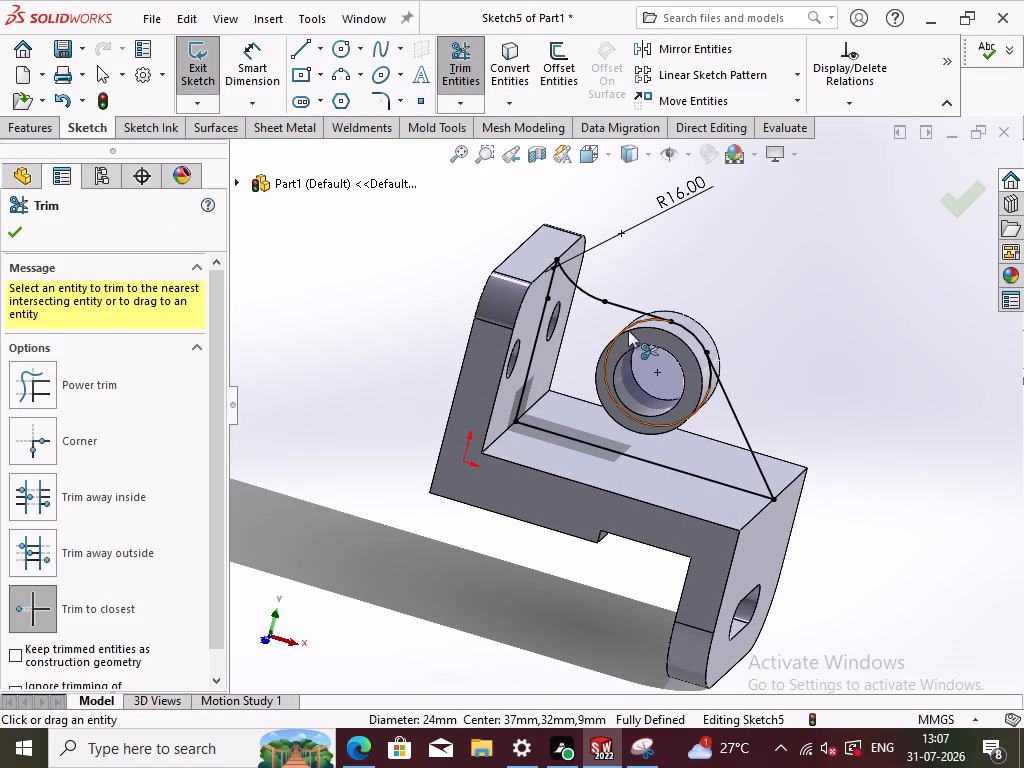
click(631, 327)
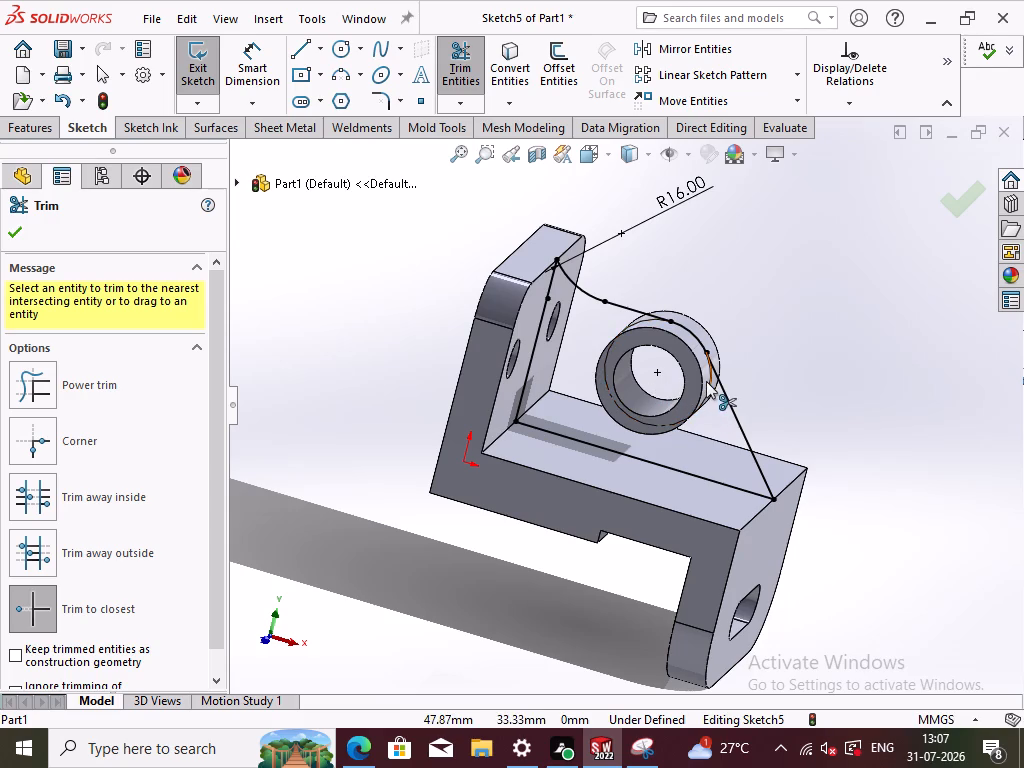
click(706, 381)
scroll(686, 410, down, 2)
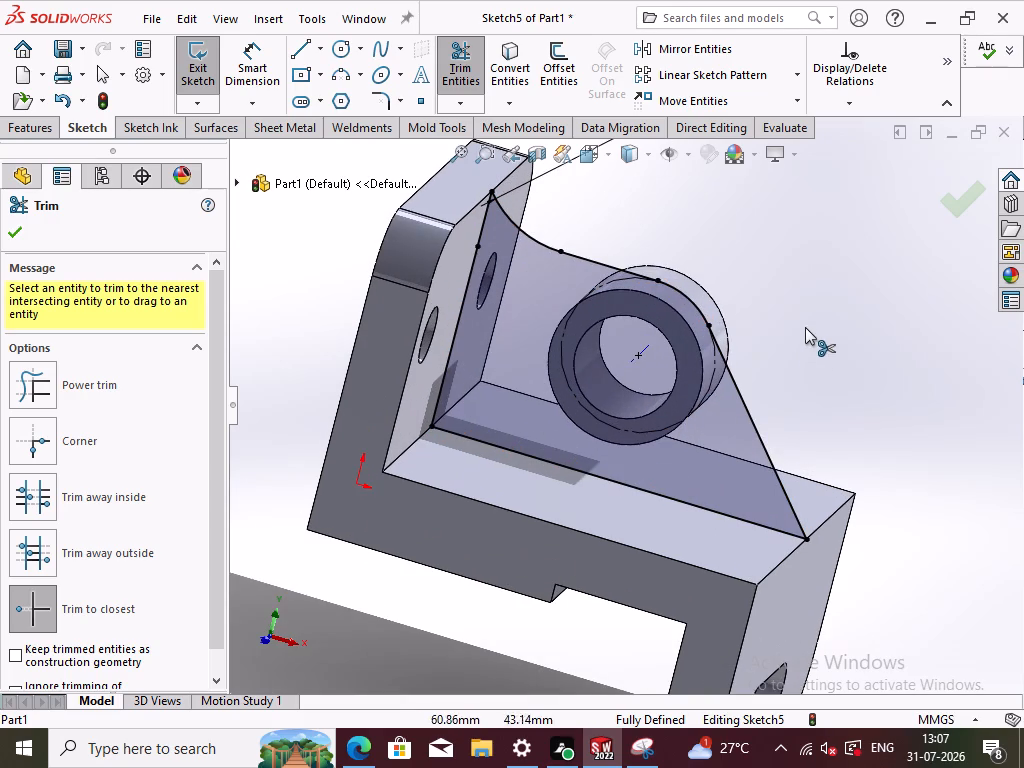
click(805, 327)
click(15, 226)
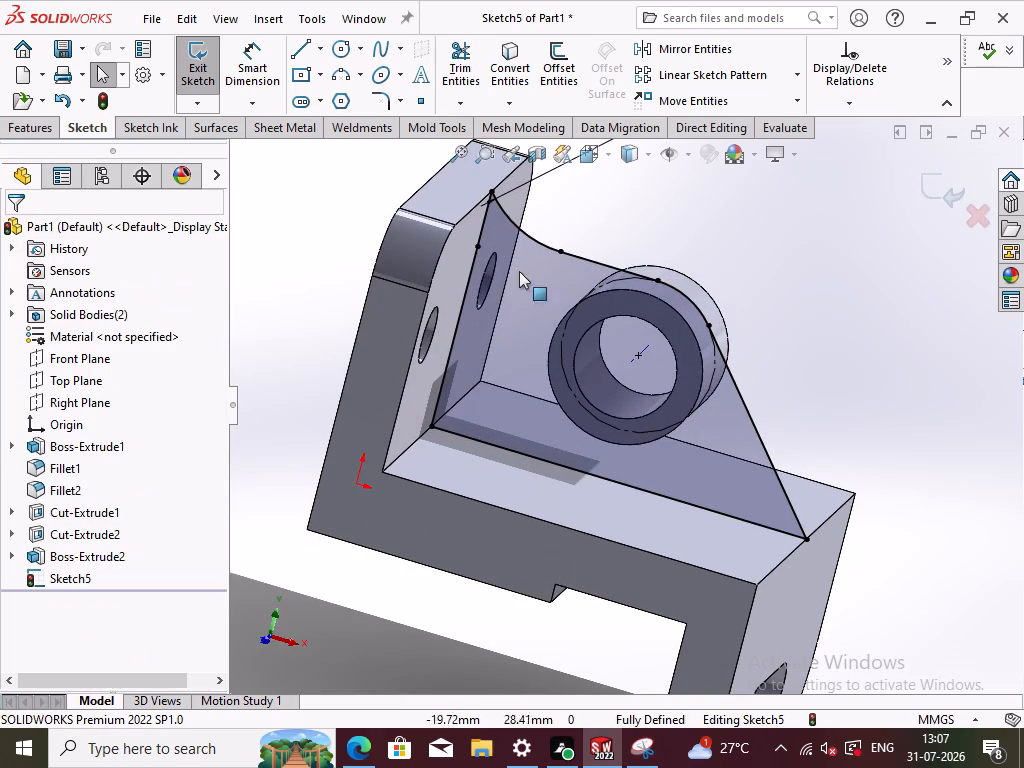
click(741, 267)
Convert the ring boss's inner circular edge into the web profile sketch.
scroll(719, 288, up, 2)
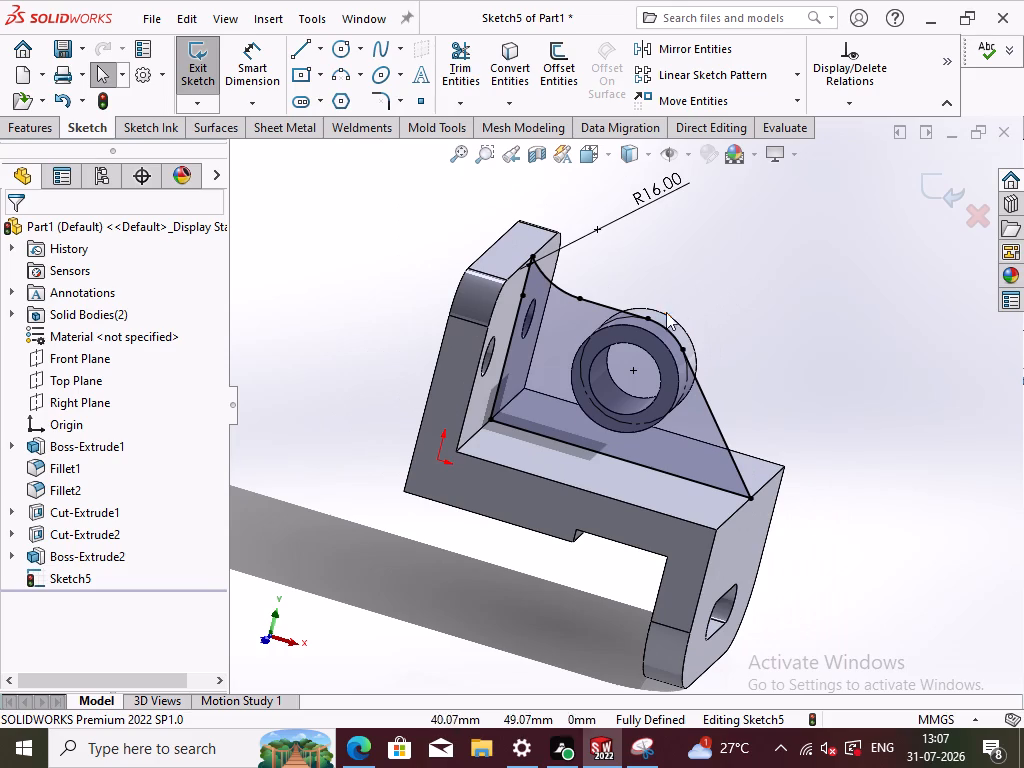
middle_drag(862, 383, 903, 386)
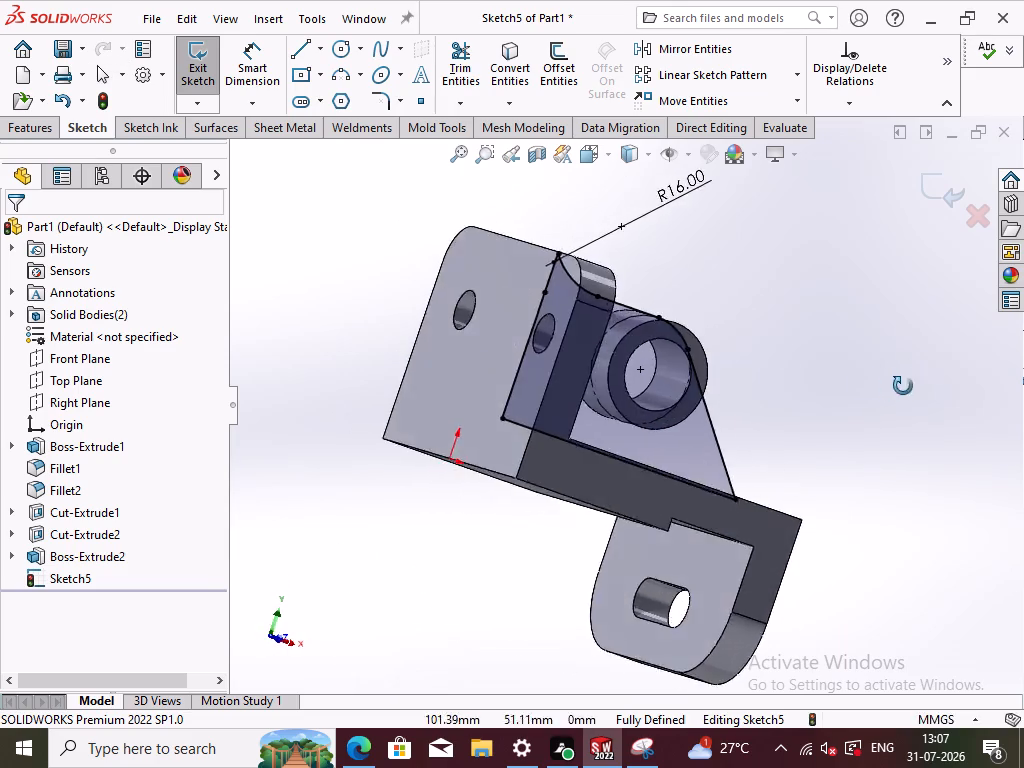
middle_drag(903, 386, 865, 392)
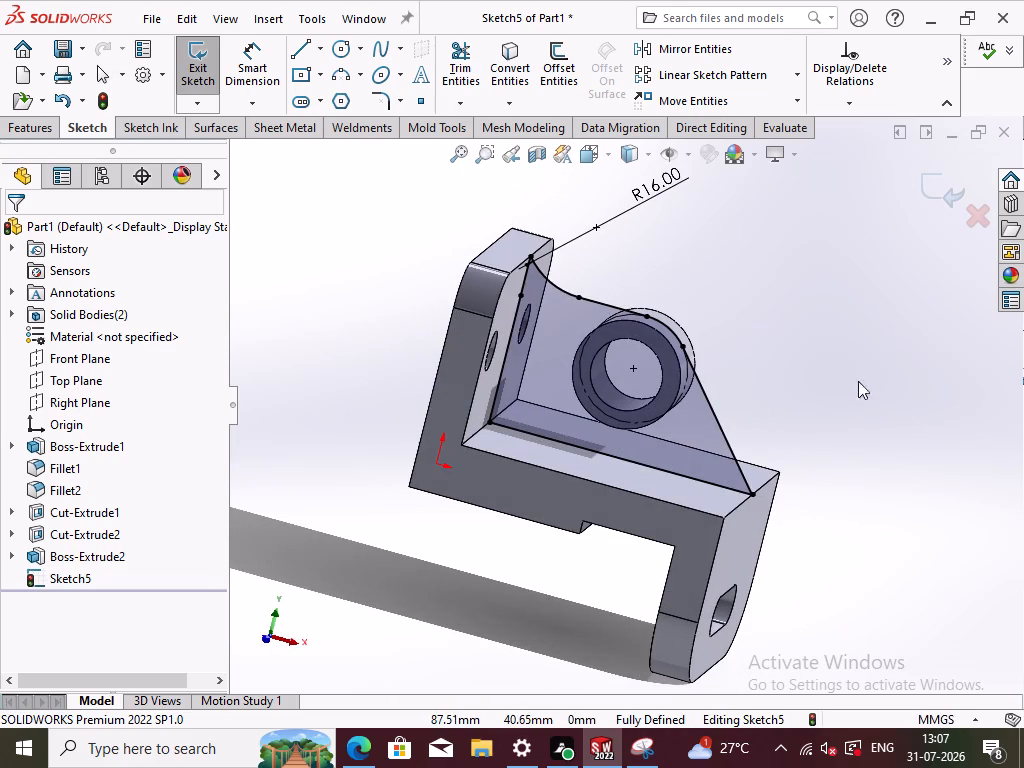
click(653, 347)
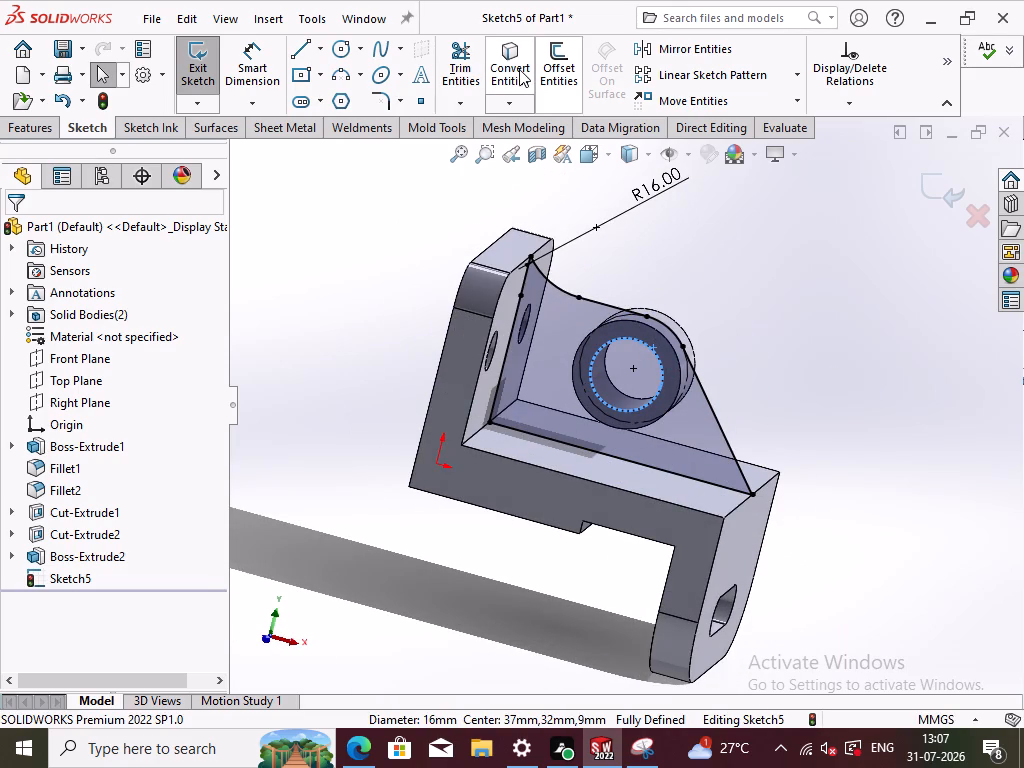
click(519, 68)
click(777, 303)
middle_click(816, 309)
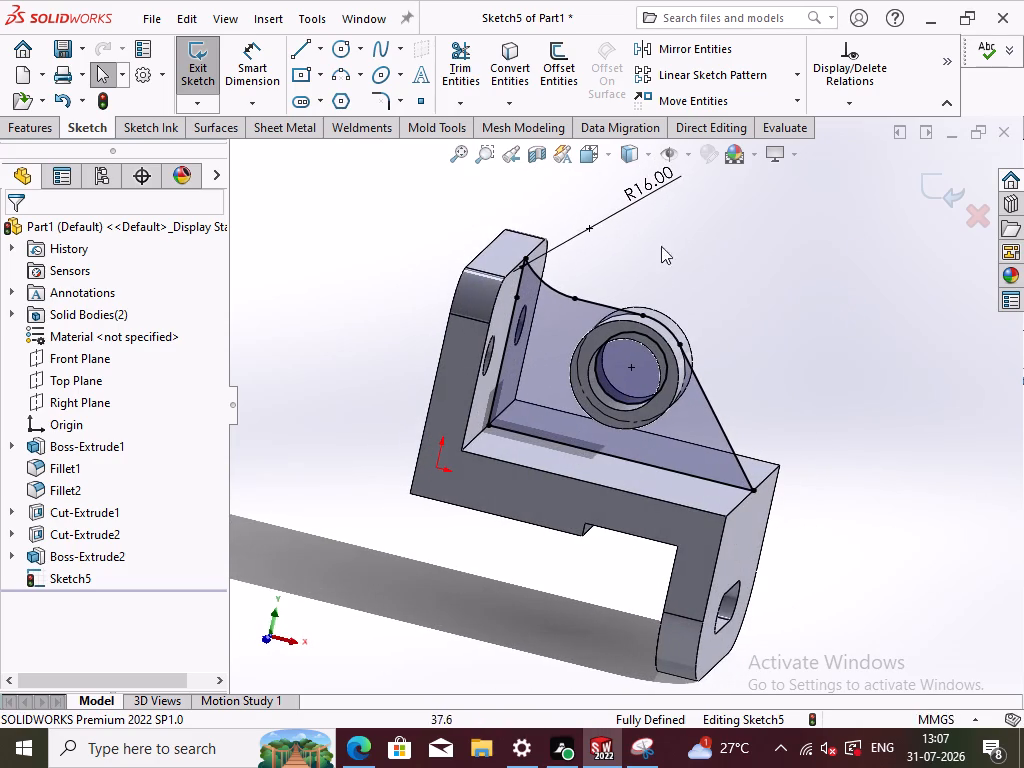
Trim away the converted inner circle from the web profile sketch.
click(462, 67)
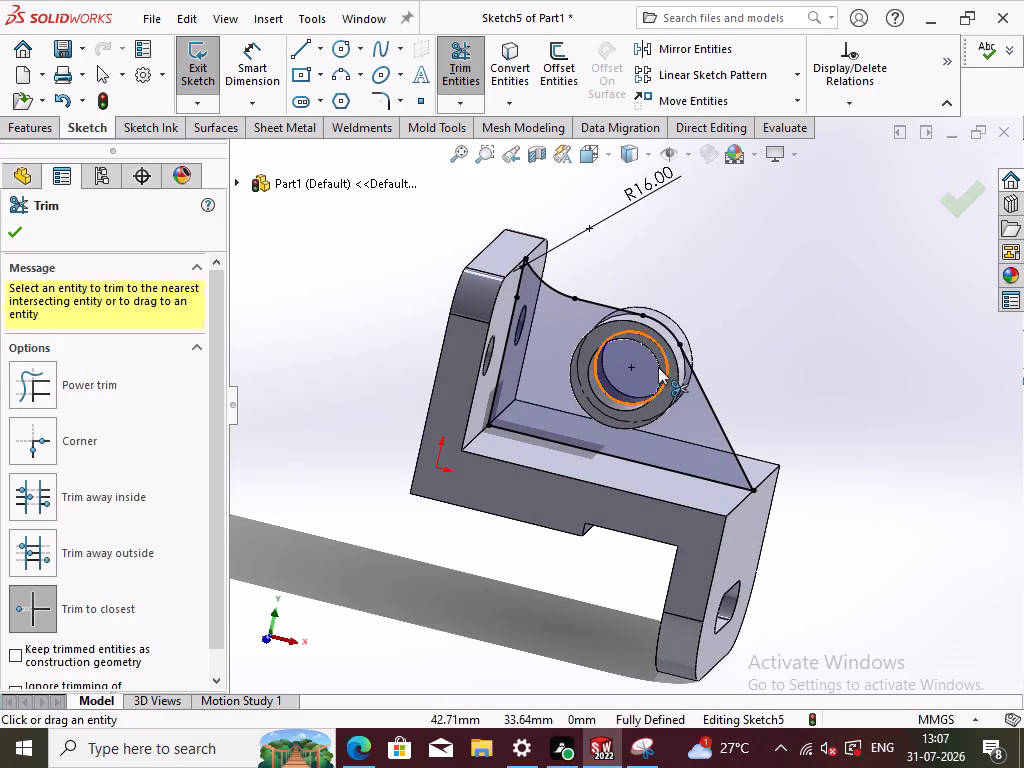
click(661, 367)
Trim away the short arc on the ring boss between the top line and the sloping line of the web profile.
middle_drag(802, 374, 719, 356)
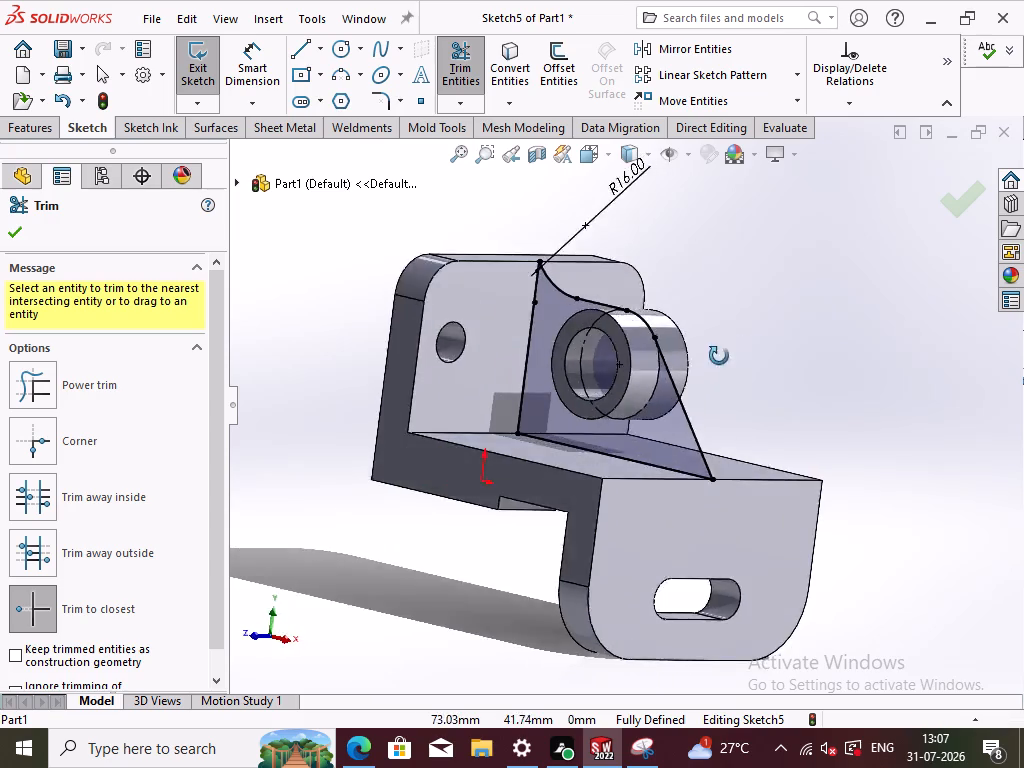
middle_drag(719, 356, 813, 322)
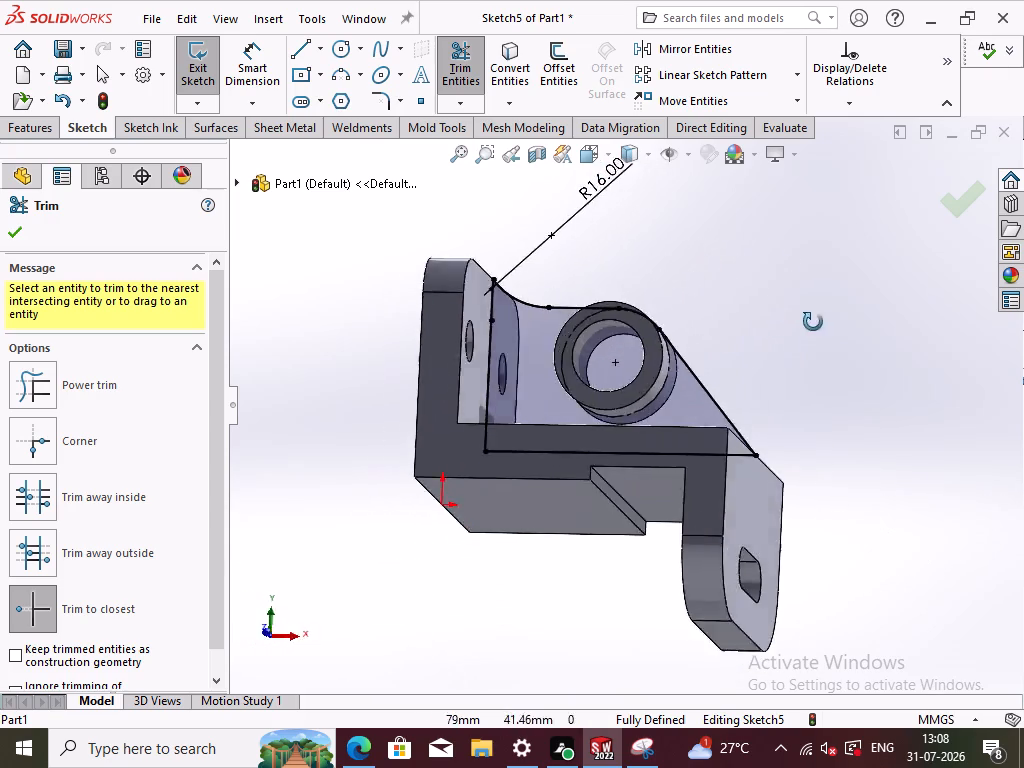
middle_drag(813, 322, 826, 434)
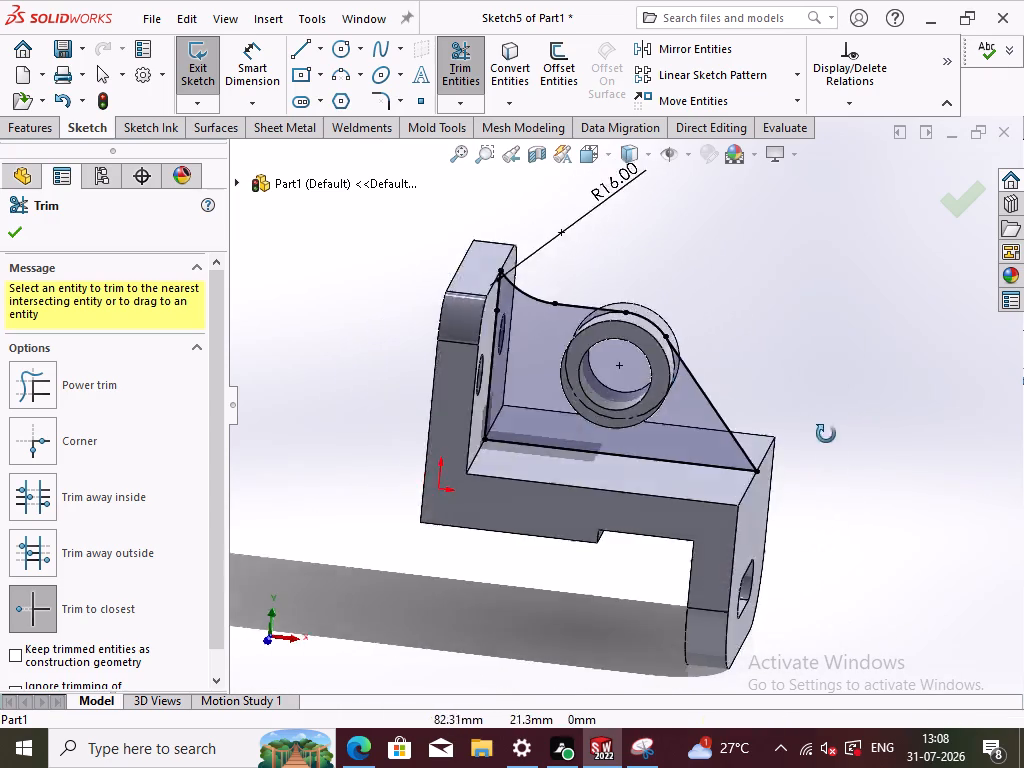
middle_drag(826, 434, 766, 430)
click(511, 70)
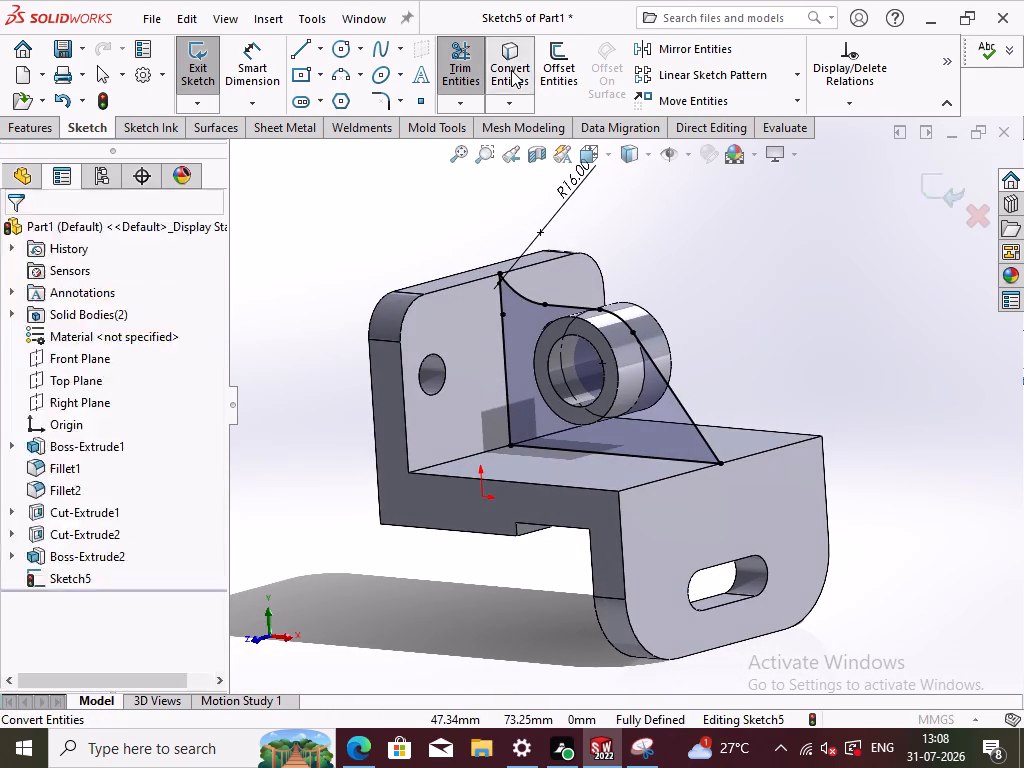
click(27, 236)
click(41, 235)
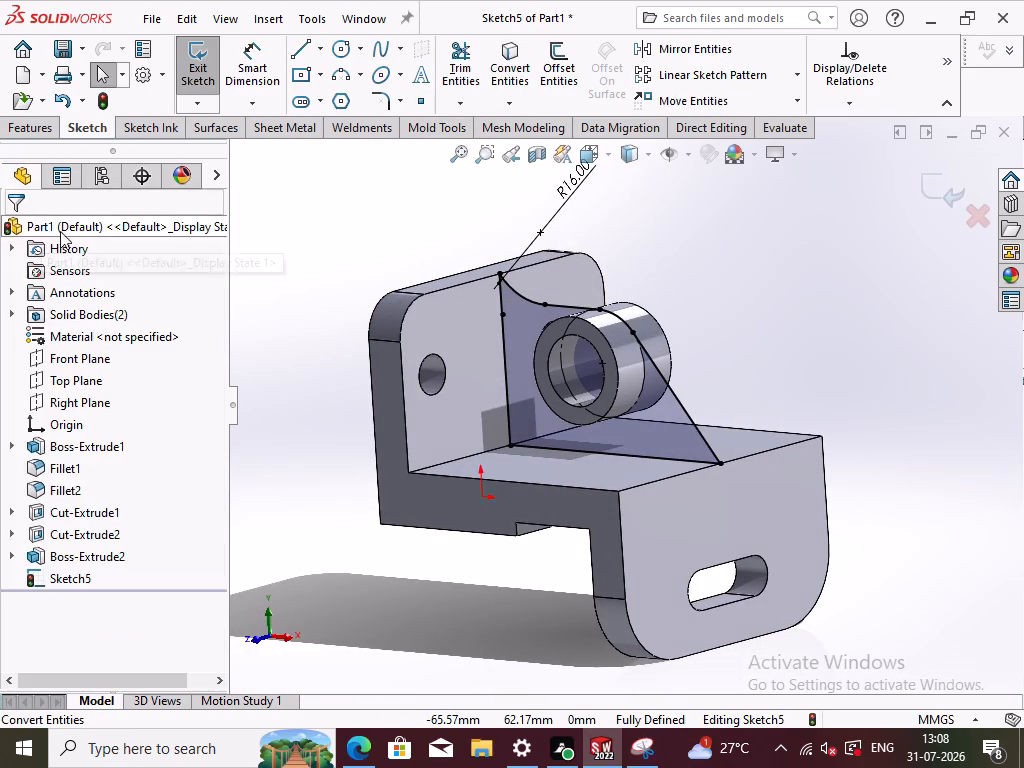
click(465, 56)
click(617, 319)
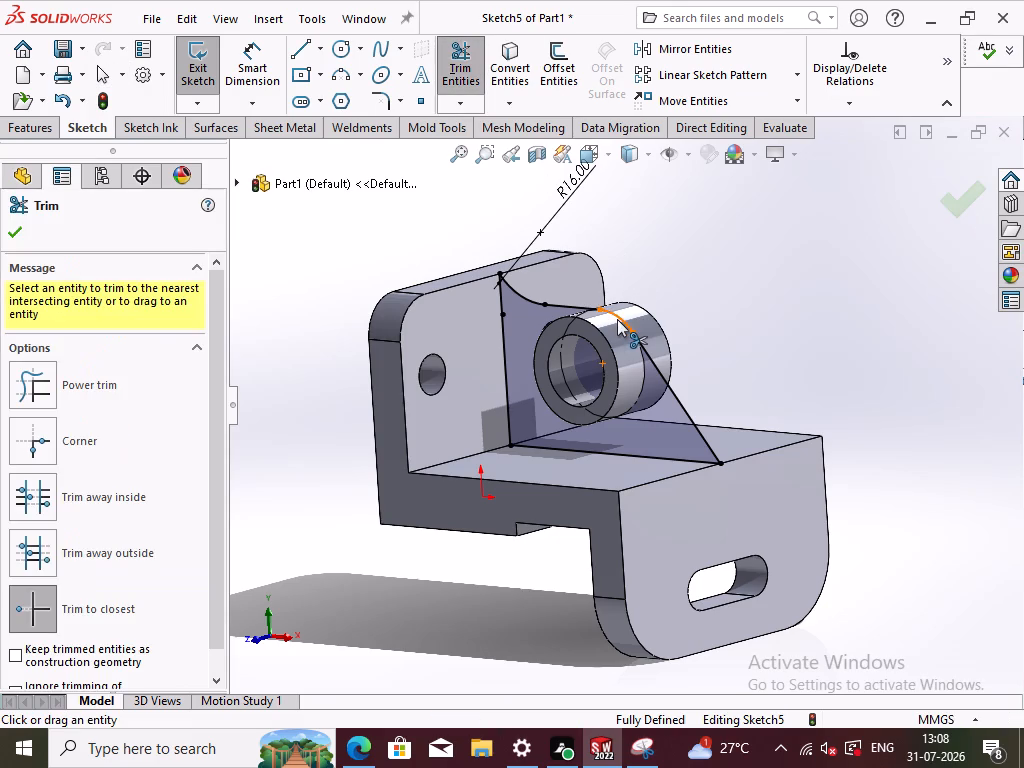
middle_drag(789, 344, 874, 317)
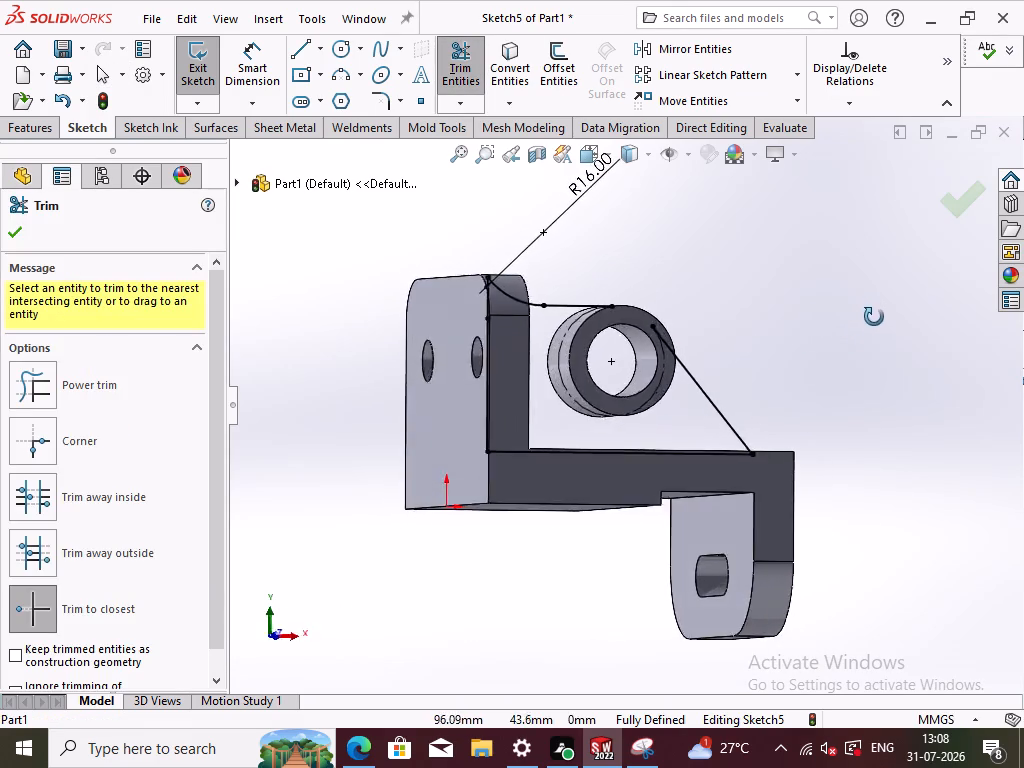
Convert the ring boss's outer circular edge into the web profile sketch.
middle_drag(874, 317, 847, 361)
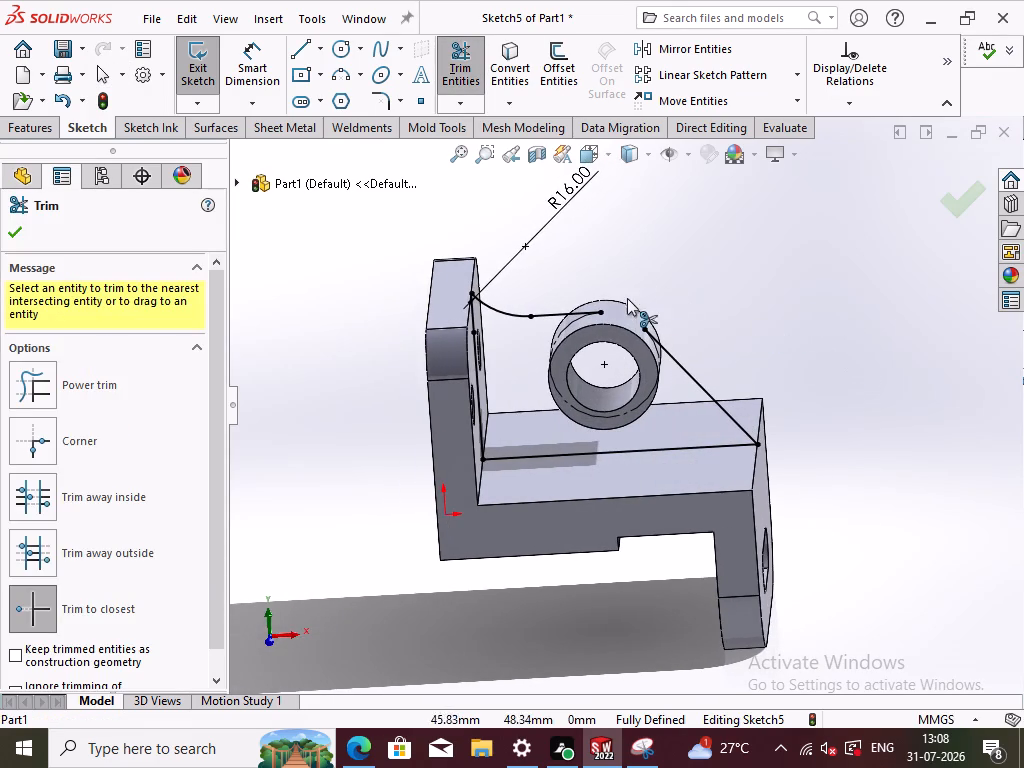
middle_drag(764, 299, 786, 291)
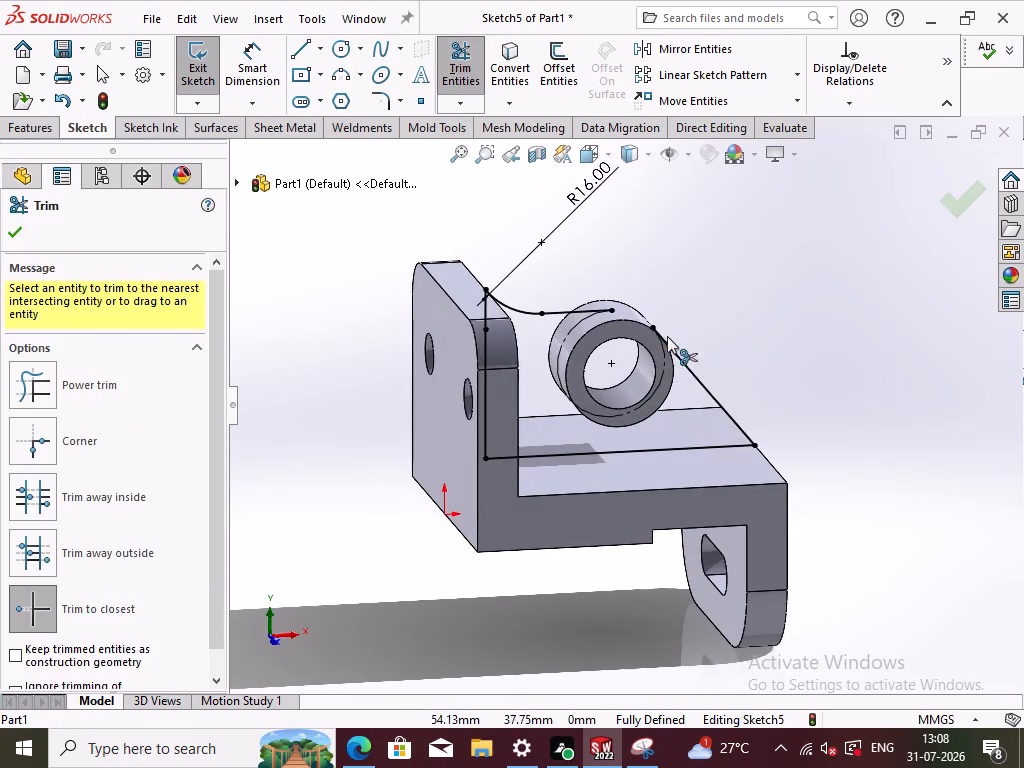
middle_drag(883, 335, 819, 362)
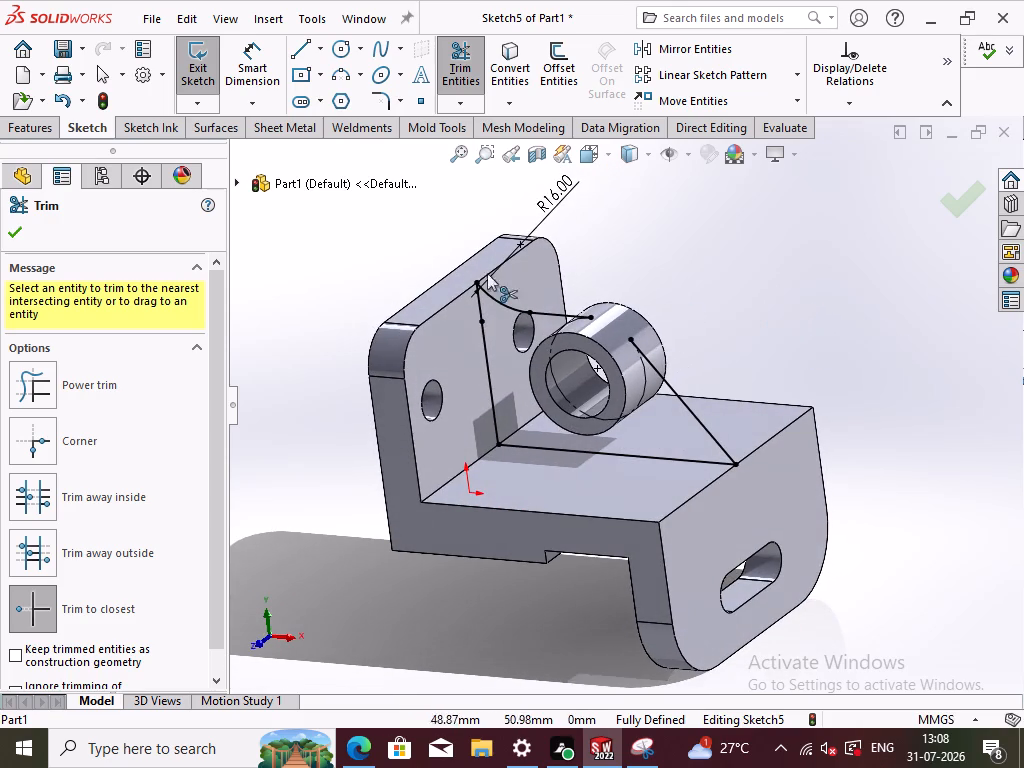
click(19, 233)
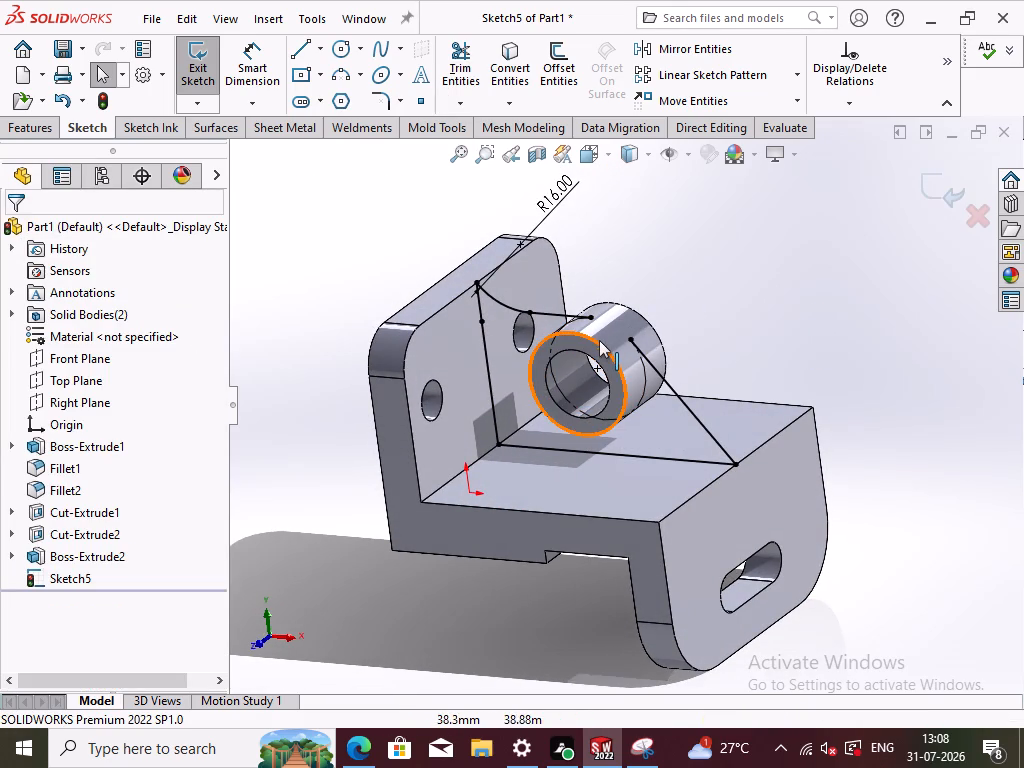
click(599, 340)
click(519, 76)
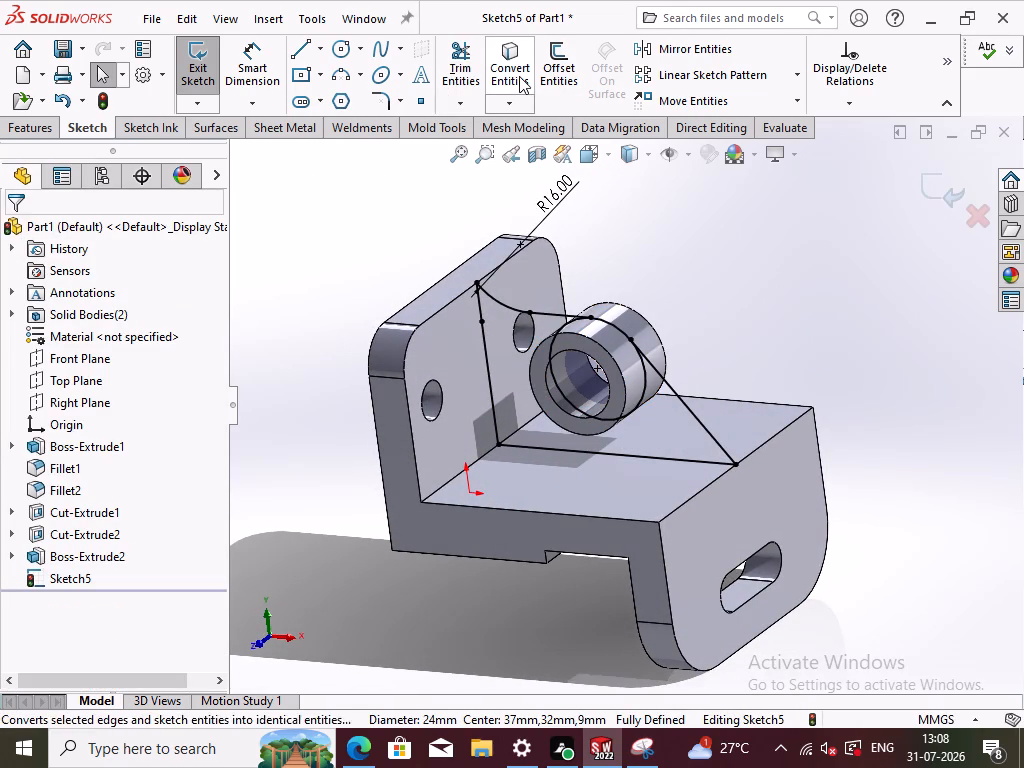
click(318, 217)
Trim away the converted circle's short arc between the top line and the sloping line, and exit the web profile sketch.
middle_drag(782, 303, 817, 256)
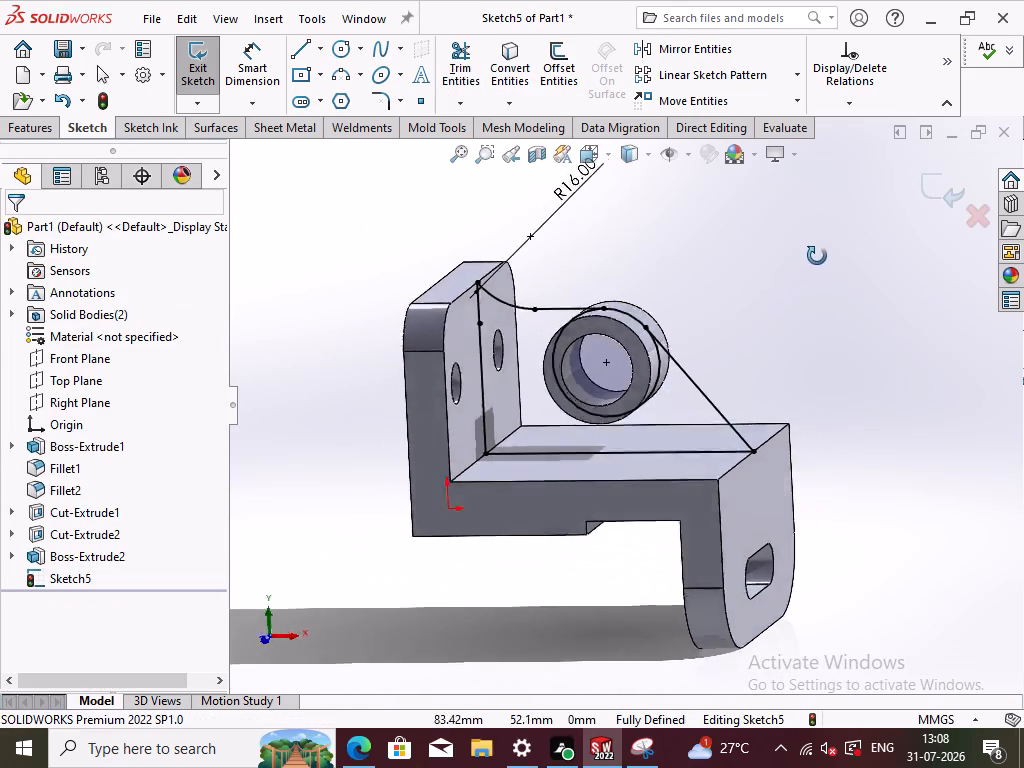
middle_drag(817, 256, 839, 278)
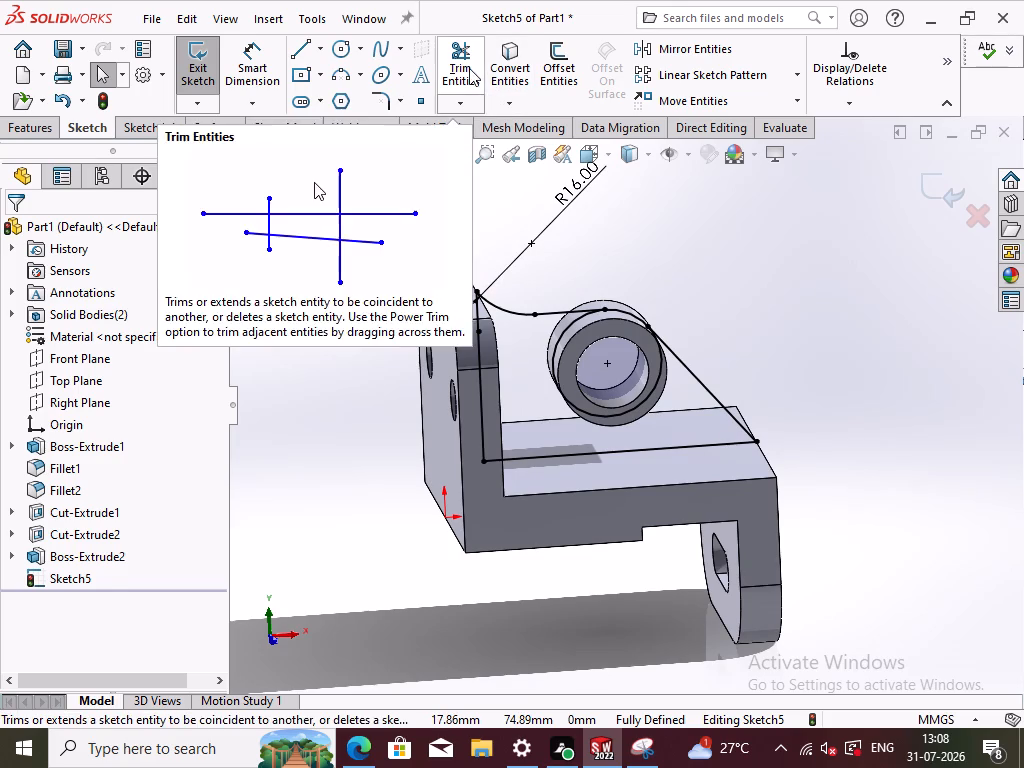
click(469, 70)
click(629, 310)
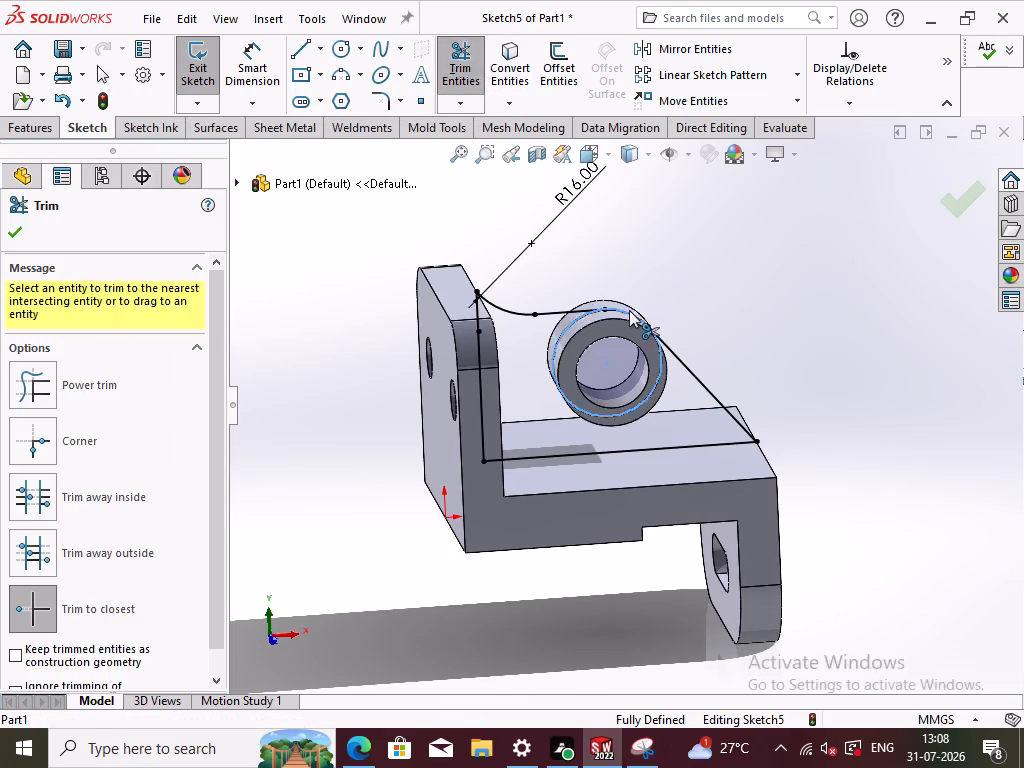
middle_drag(838, 335, 805, 346)
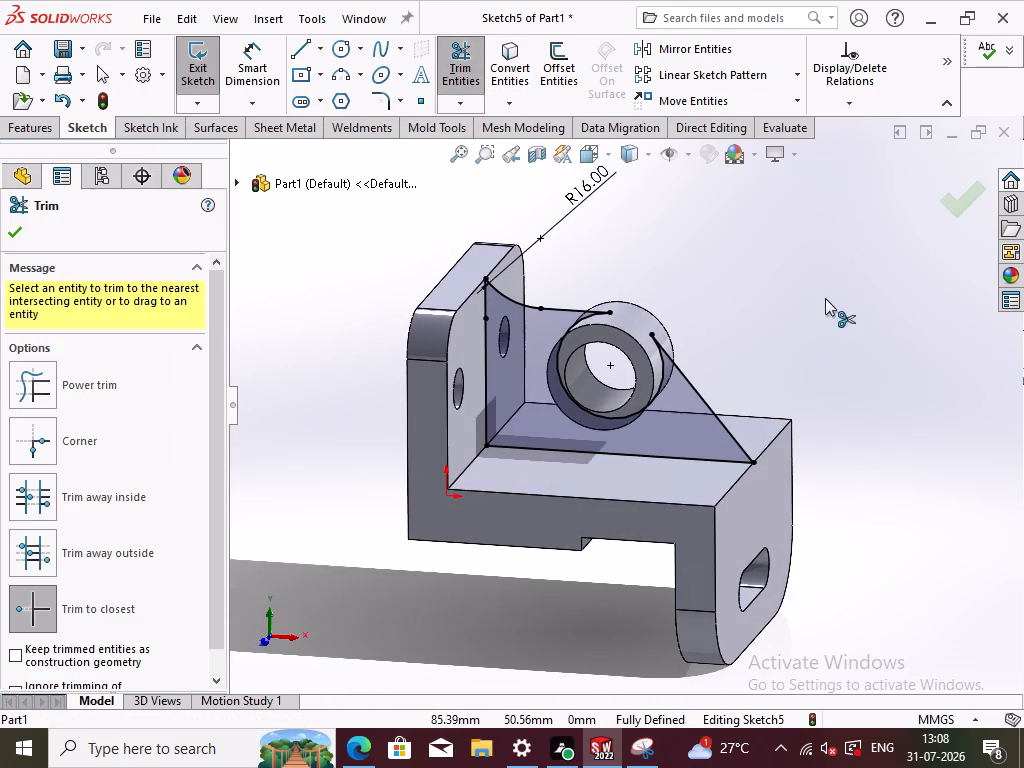
click(941, 207)
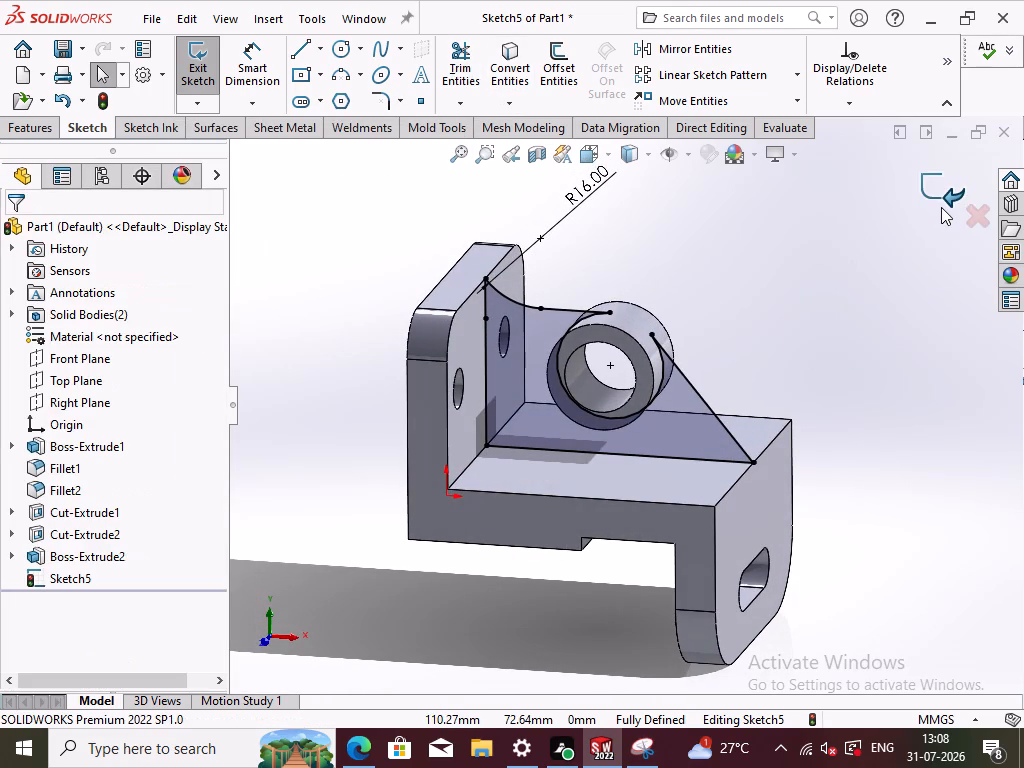
middle_drag(783, 324, 752, 325)
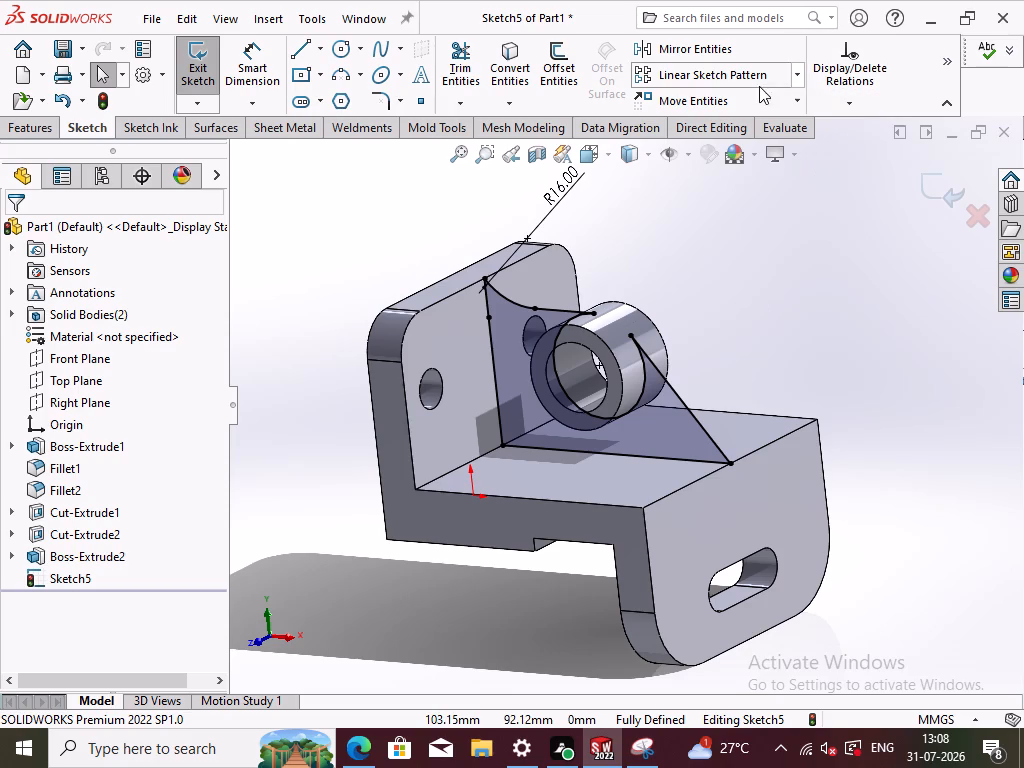
click(915, 190)
click(945, 190)
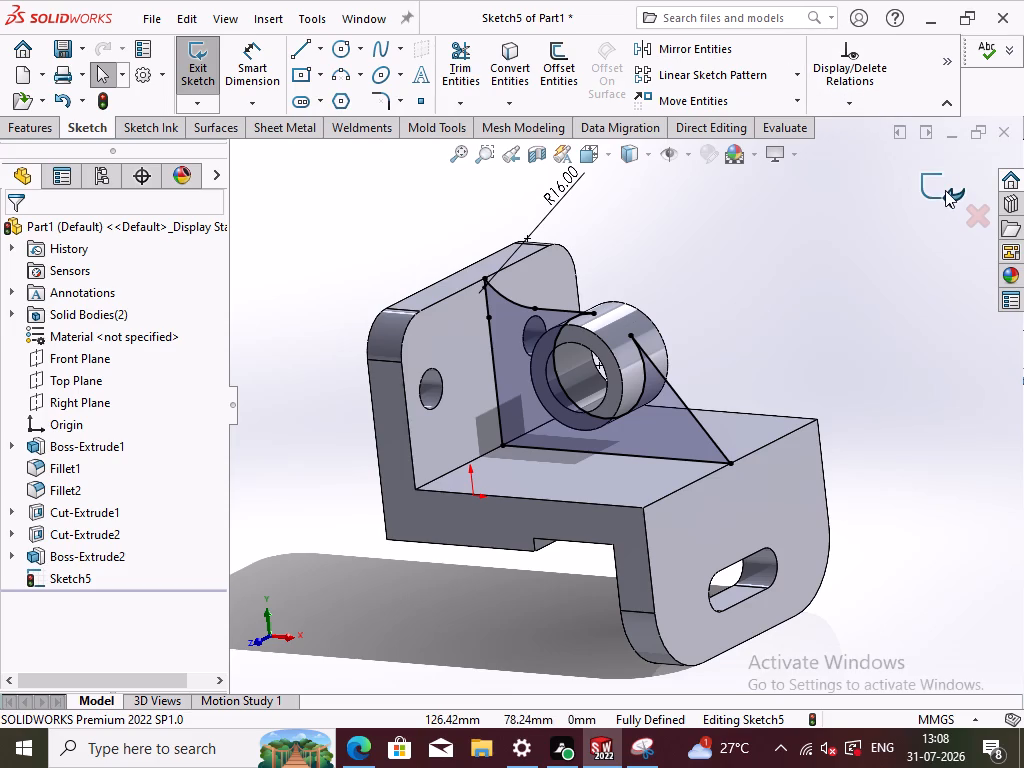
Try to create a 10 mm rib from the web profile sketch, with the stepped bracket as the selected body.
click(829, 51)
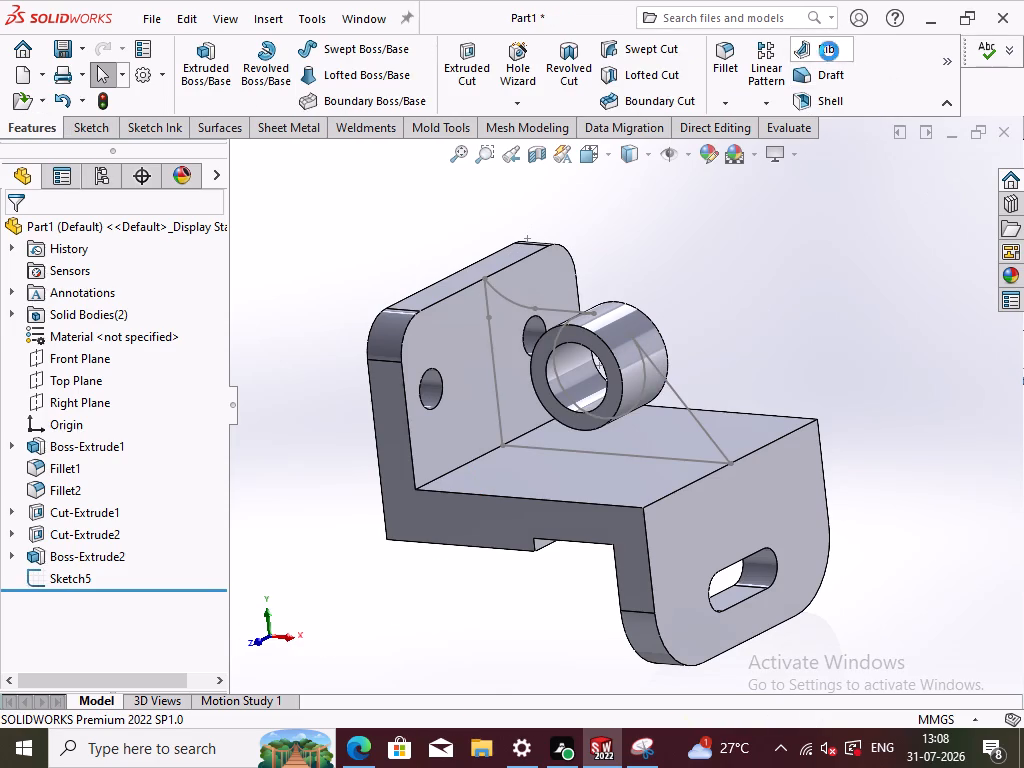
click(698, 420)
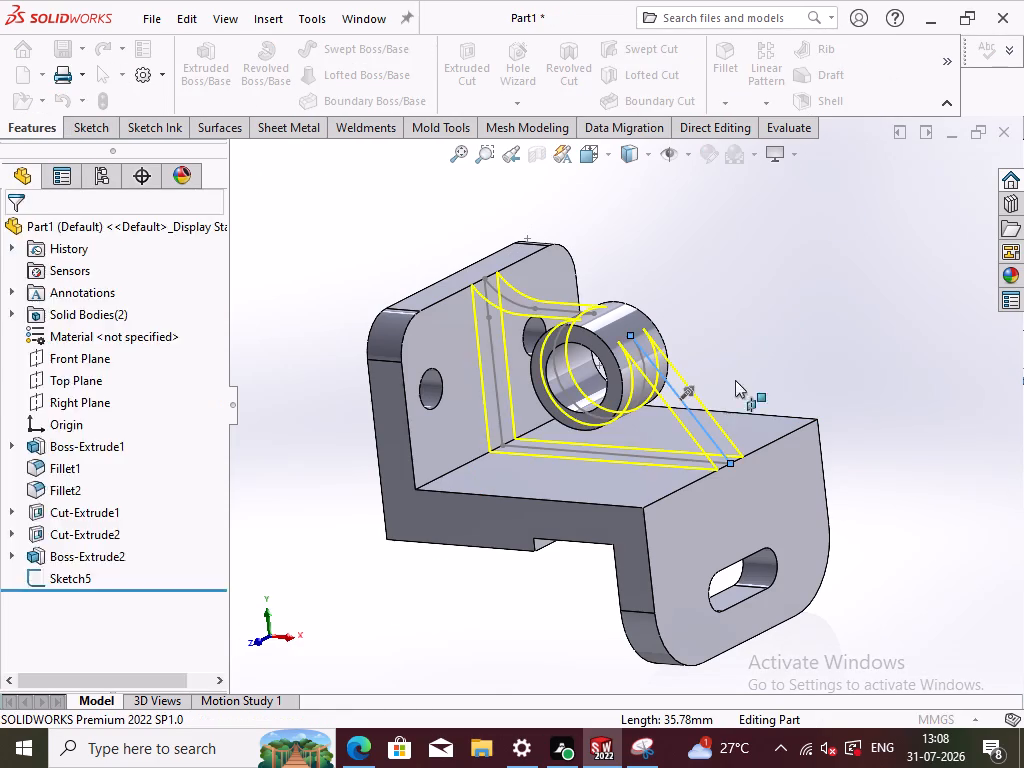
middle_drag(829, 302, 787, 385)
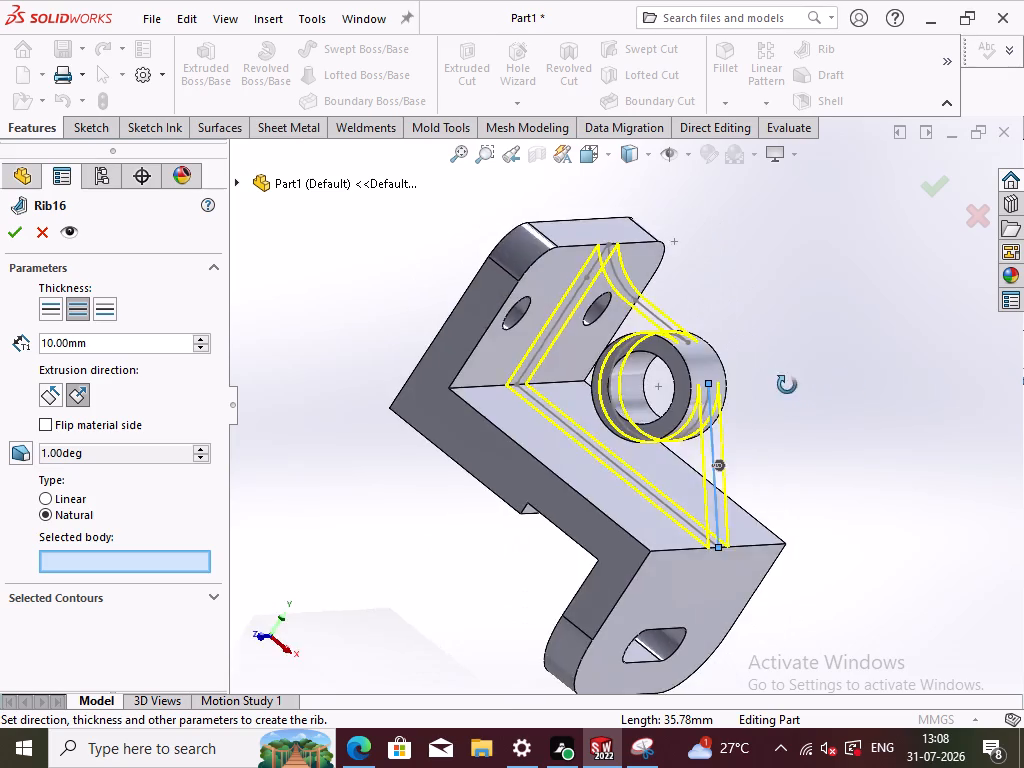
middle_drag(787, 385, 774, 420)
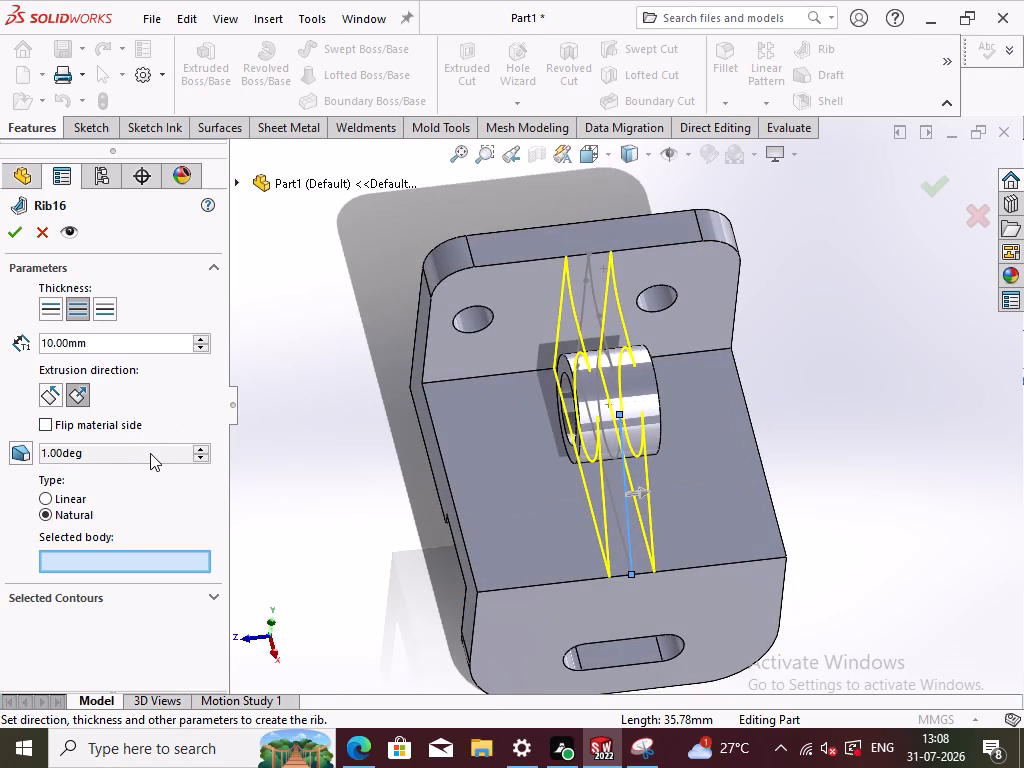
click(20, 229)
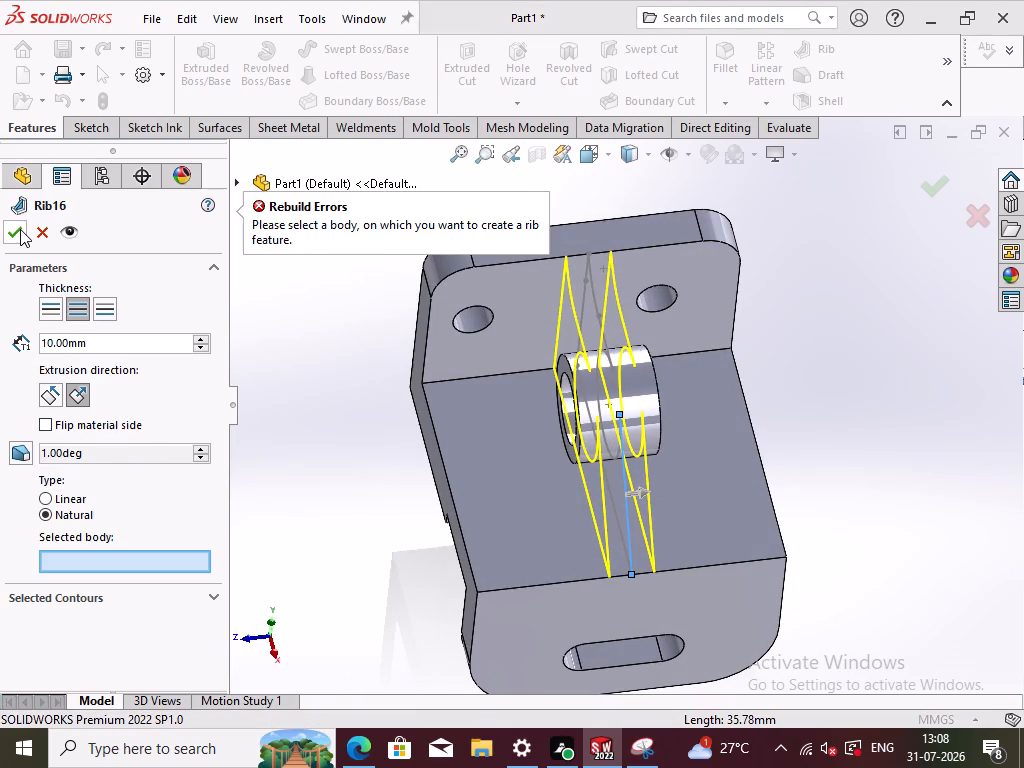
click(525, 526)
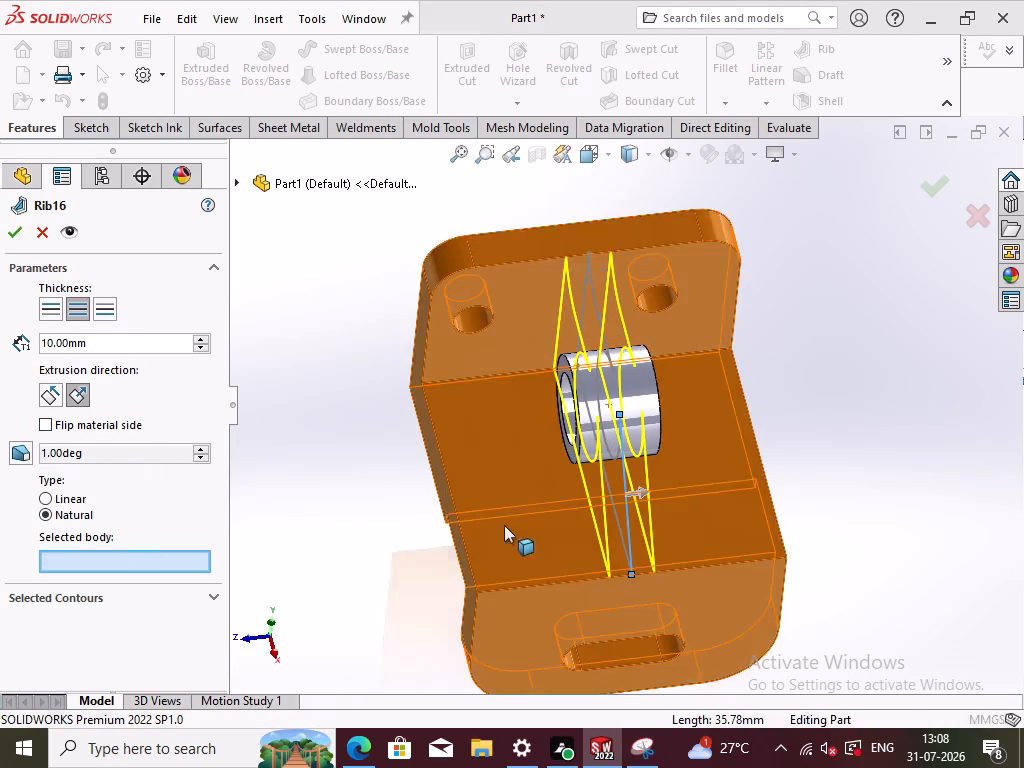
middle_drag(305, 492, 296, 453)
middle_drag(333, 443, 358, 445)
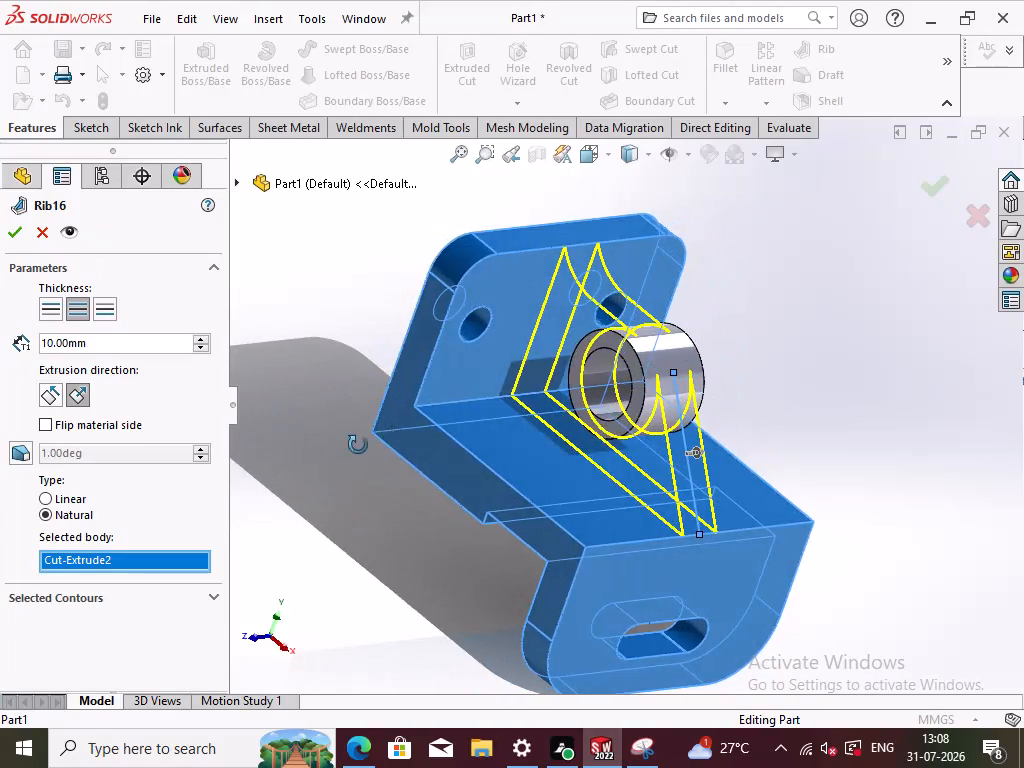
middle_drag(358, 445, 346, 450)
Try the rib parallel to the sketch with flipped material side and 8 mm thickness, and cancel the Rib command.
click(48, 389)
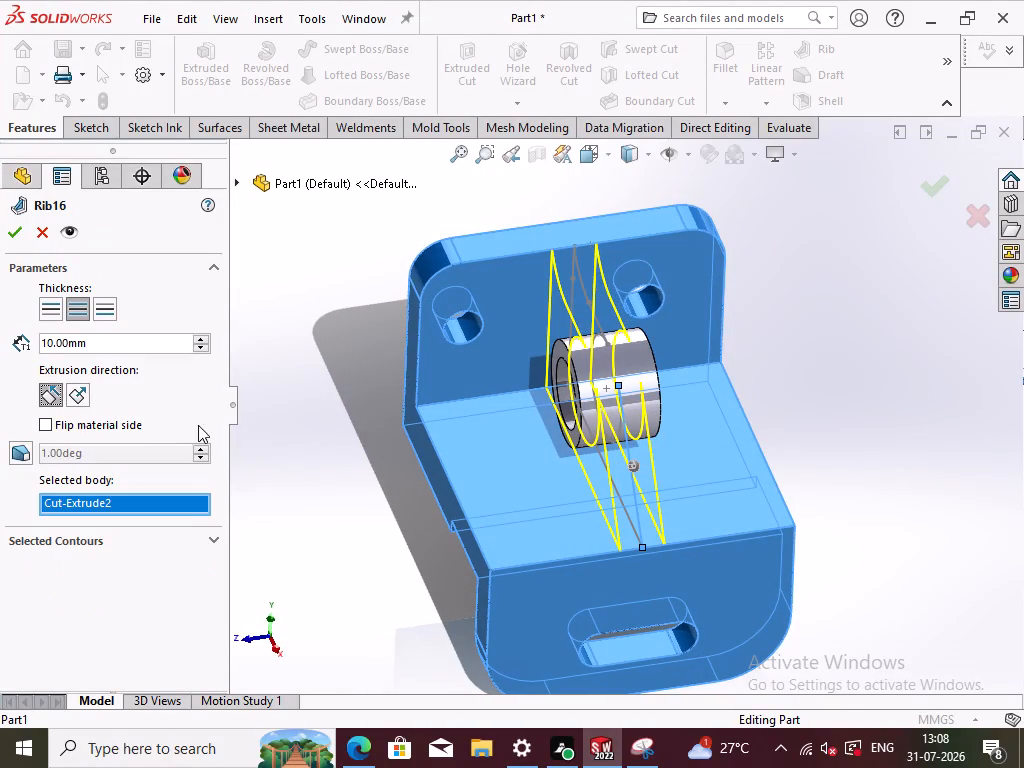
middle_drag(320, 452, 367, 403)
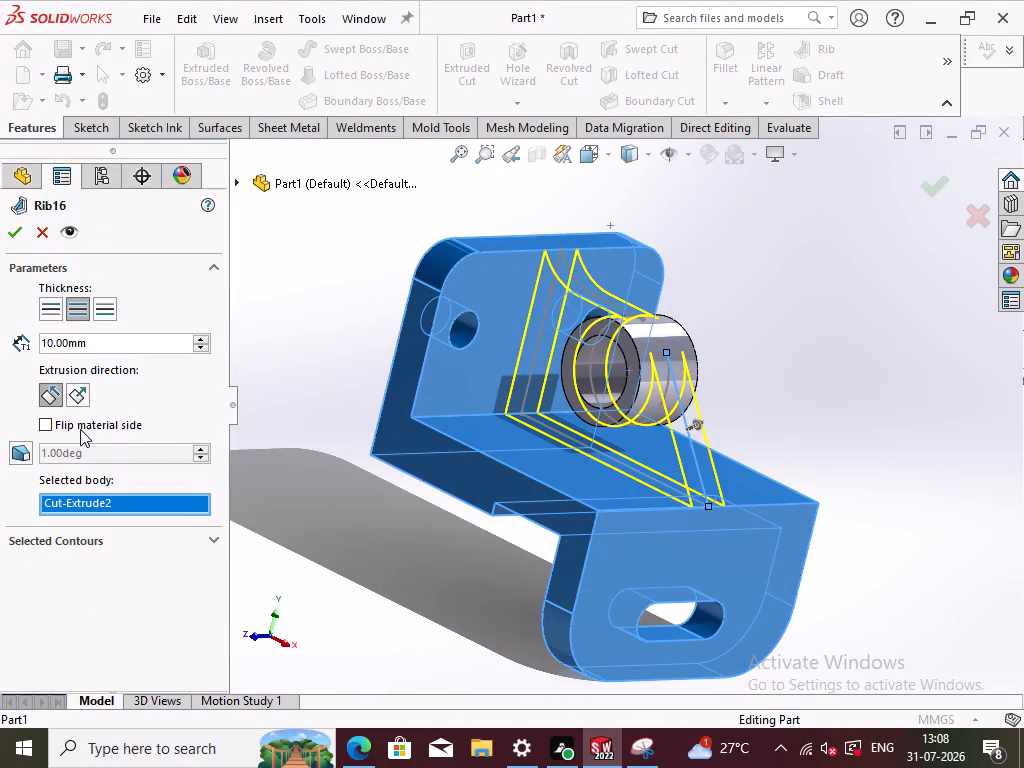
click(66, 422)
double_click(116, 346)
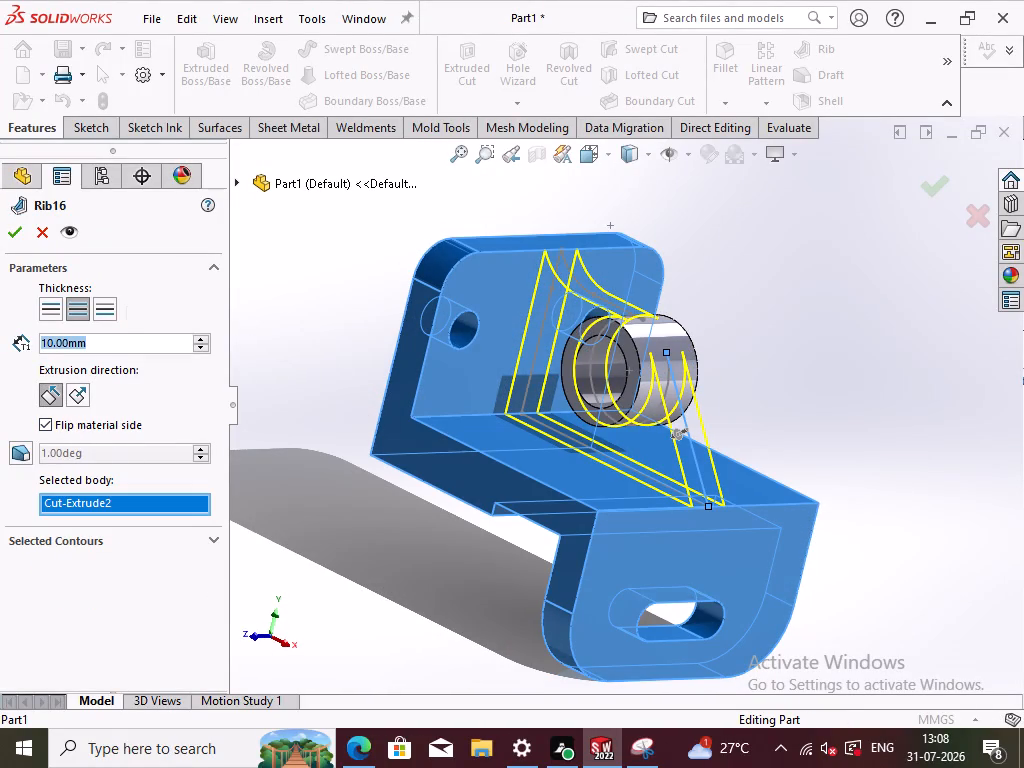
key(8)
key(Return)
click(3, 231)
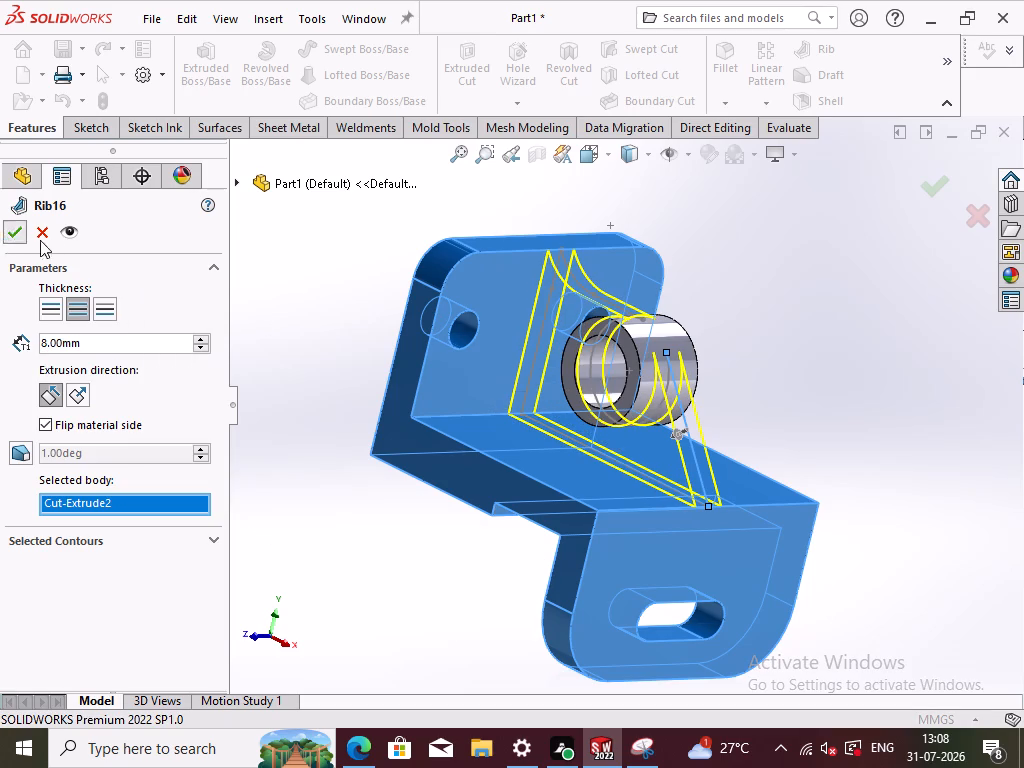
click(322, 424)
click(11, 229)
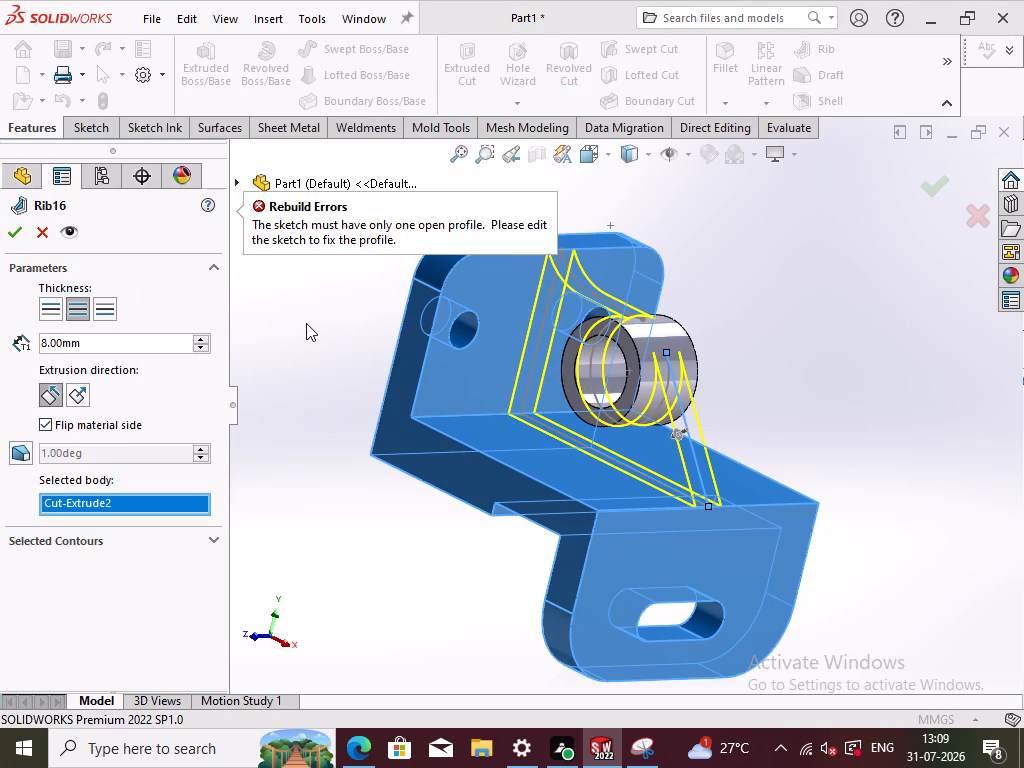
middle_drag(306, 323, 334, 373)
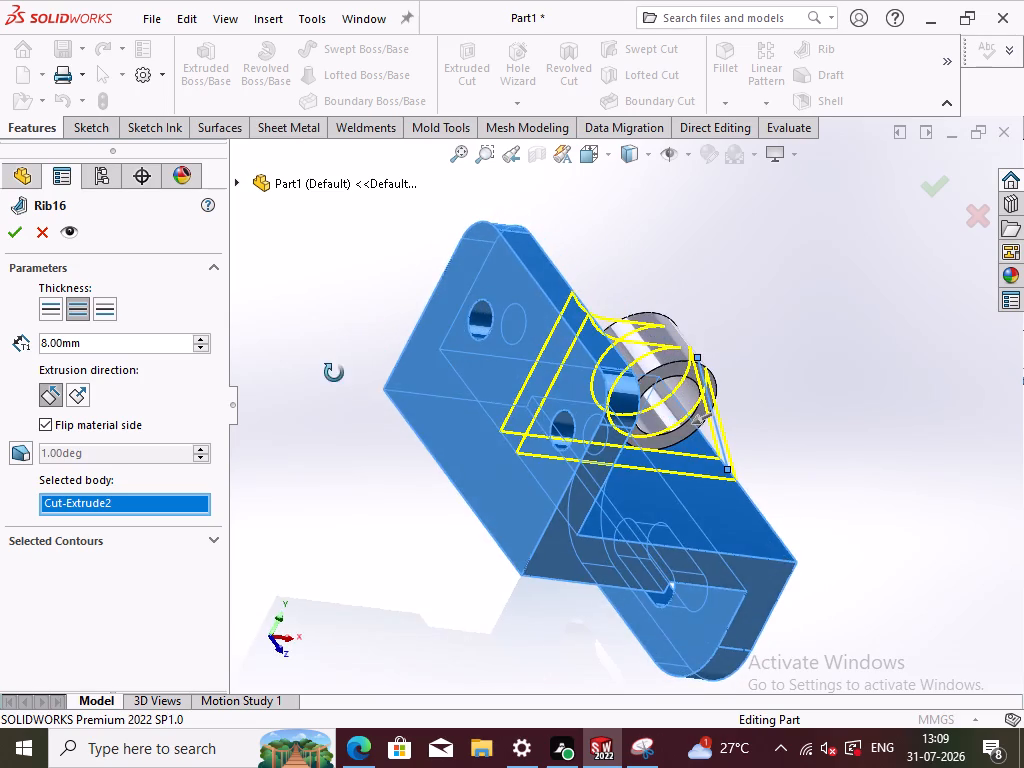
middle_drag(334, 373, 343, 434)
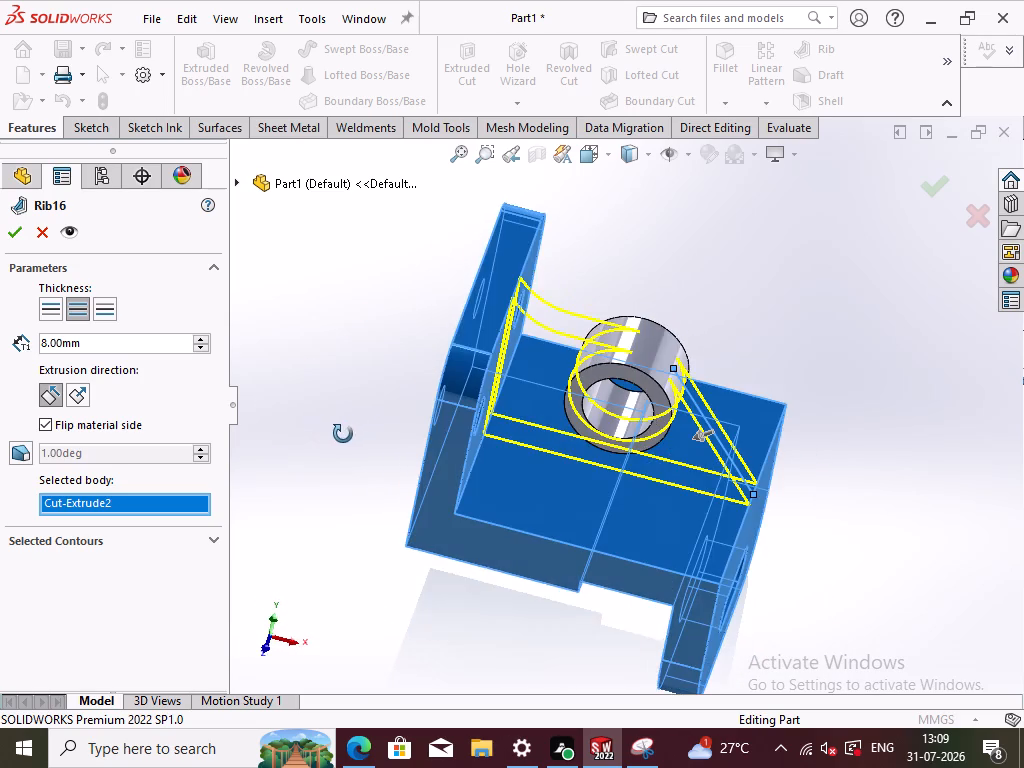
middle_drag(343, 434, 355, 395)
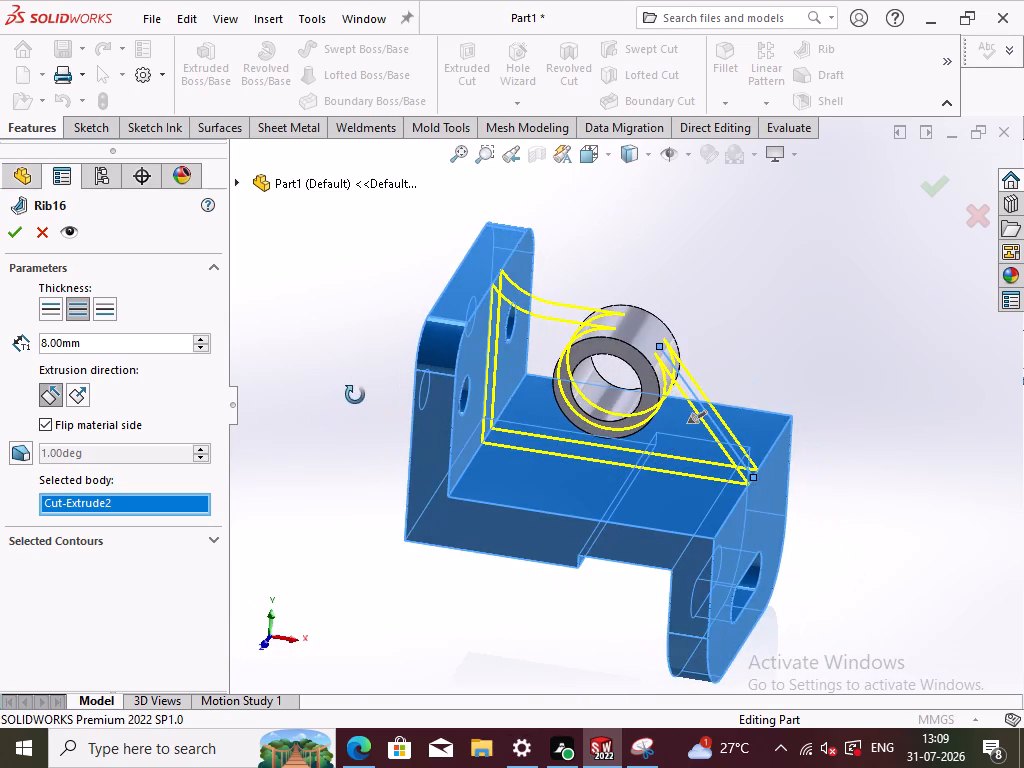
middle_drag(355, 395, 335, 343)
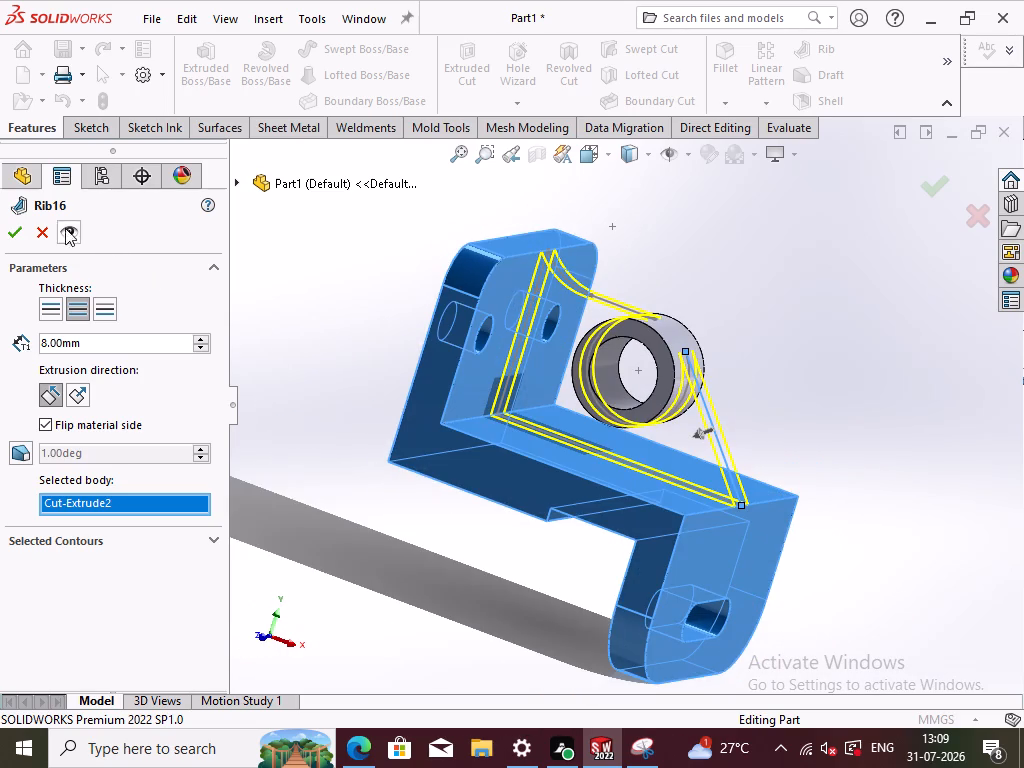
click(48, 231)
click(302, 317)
Examine the web profile sketch against the bracket and ring boss from several angles.
middle_drag(334, 327, 313, 352)
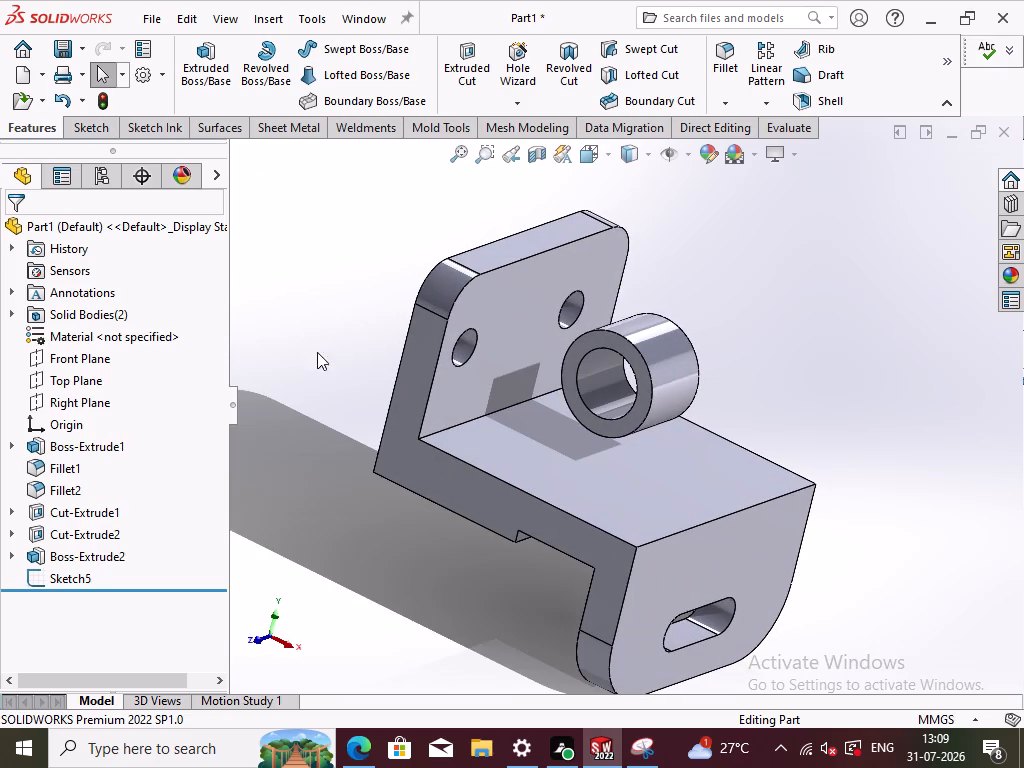
click(64, 581)
middle_drag(389, 567, 438, 540)
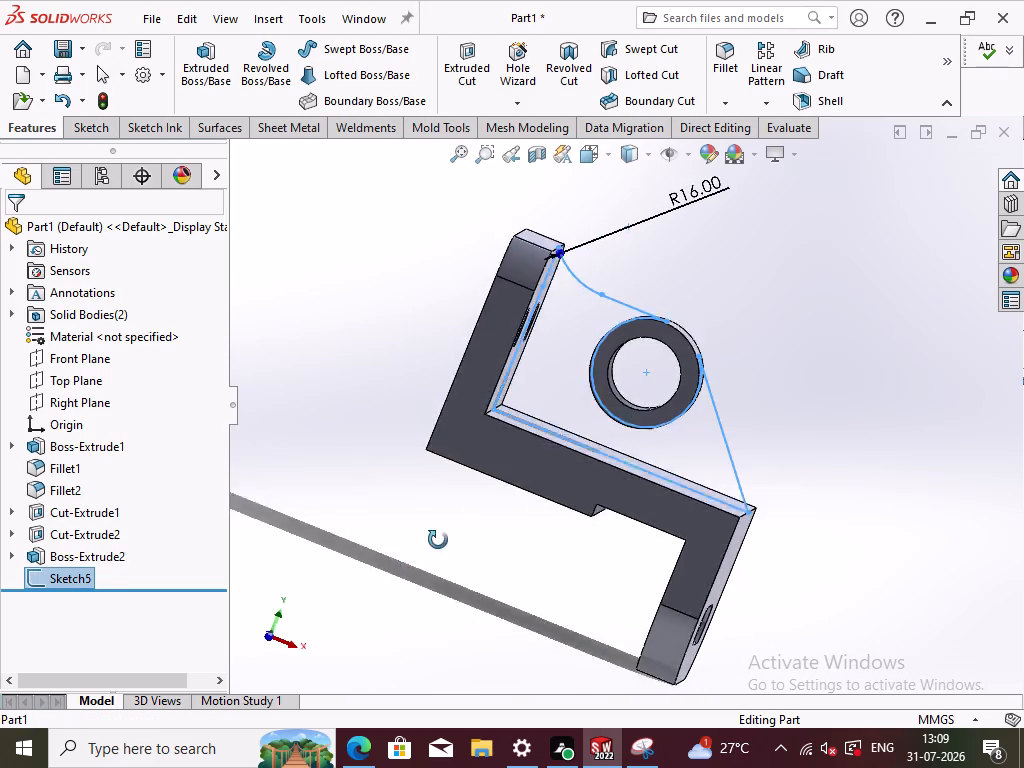
middle_drag(438, 540, 387, 594)
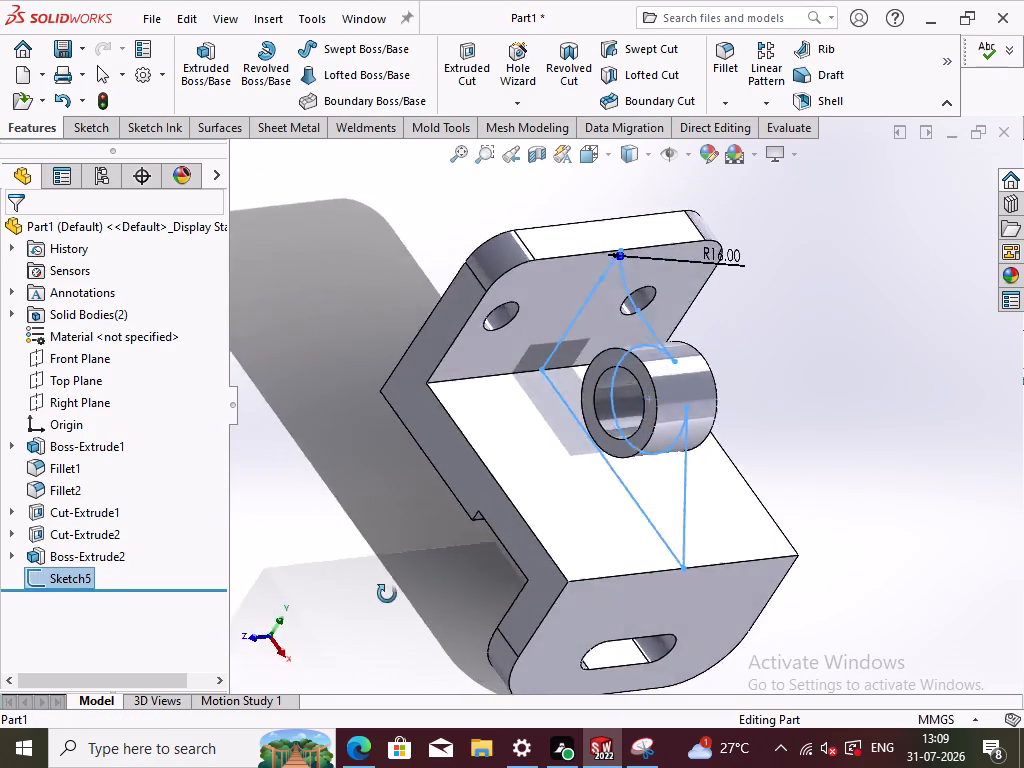
middle_drag(387, 594, 379, 569)
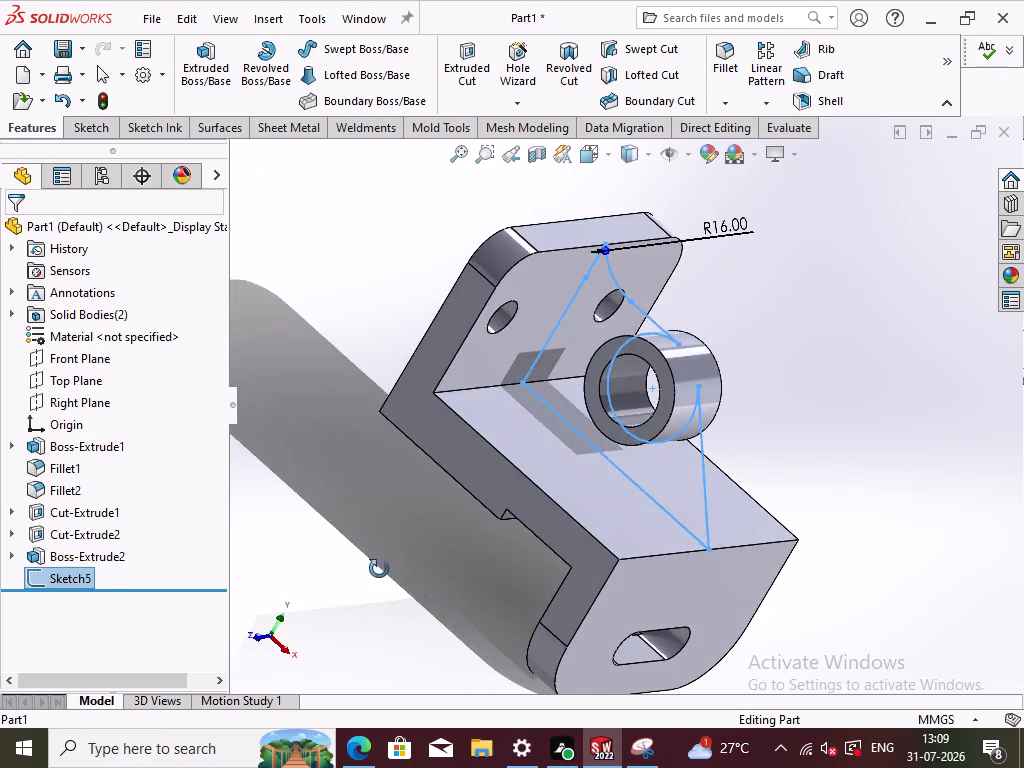
middle_drag(379, 569, 305, 527)
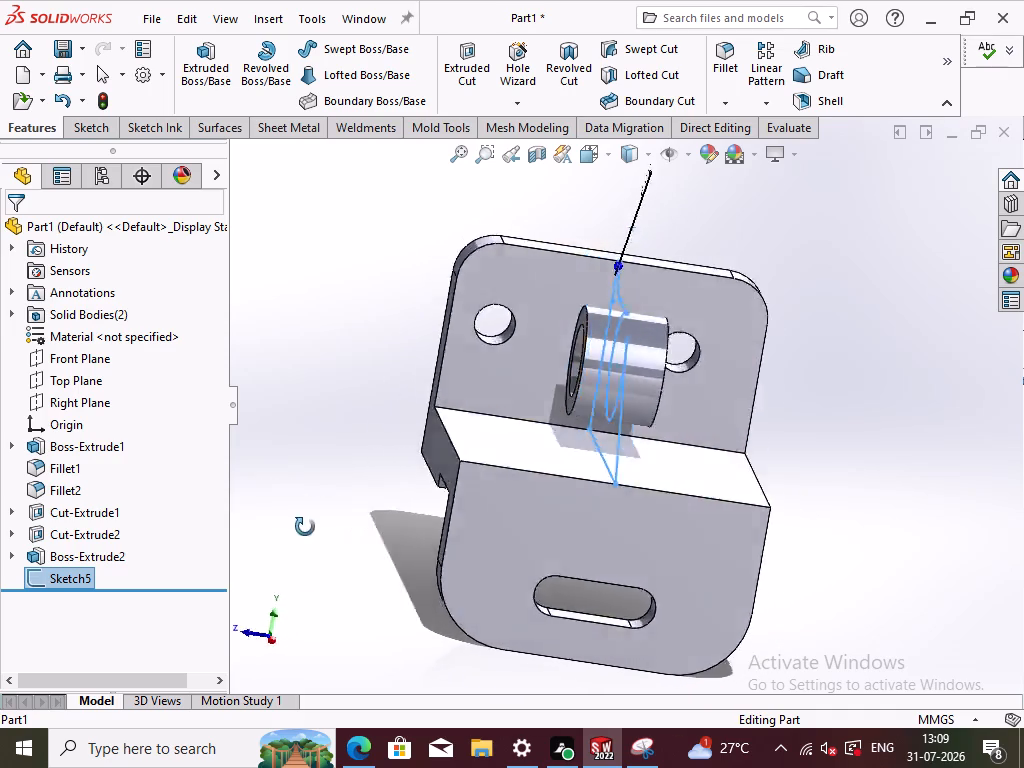
middle_drag(305, 527, 431, 557)
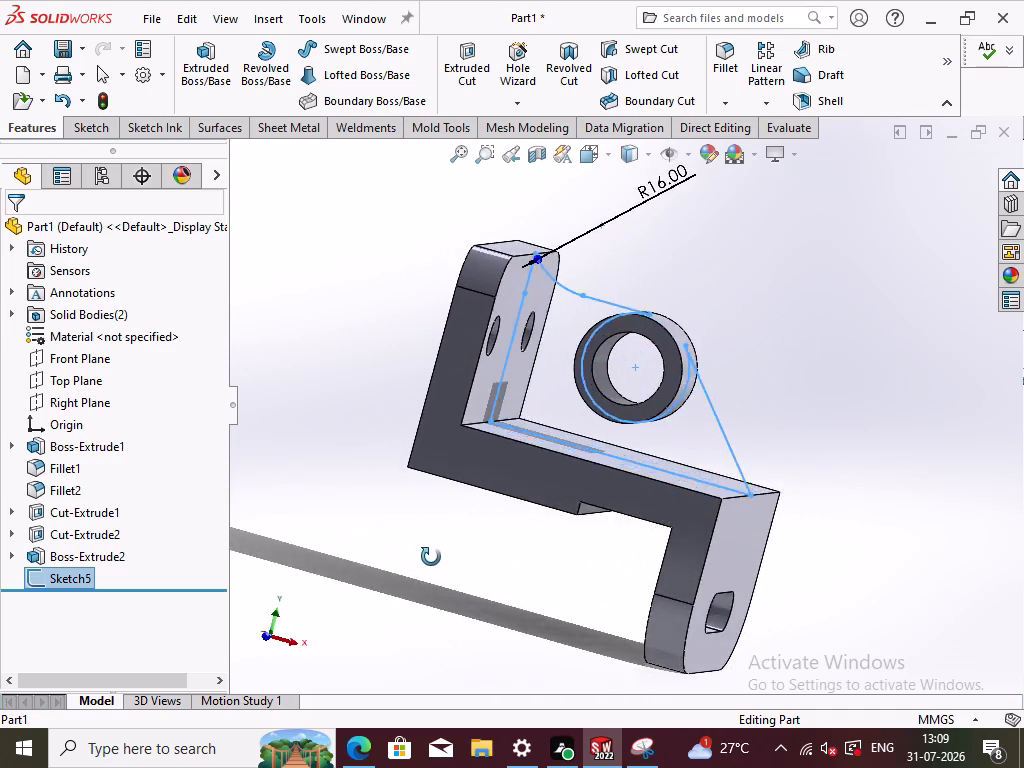
middle_drag(431, 557, 394, 576)
click(364, 581)
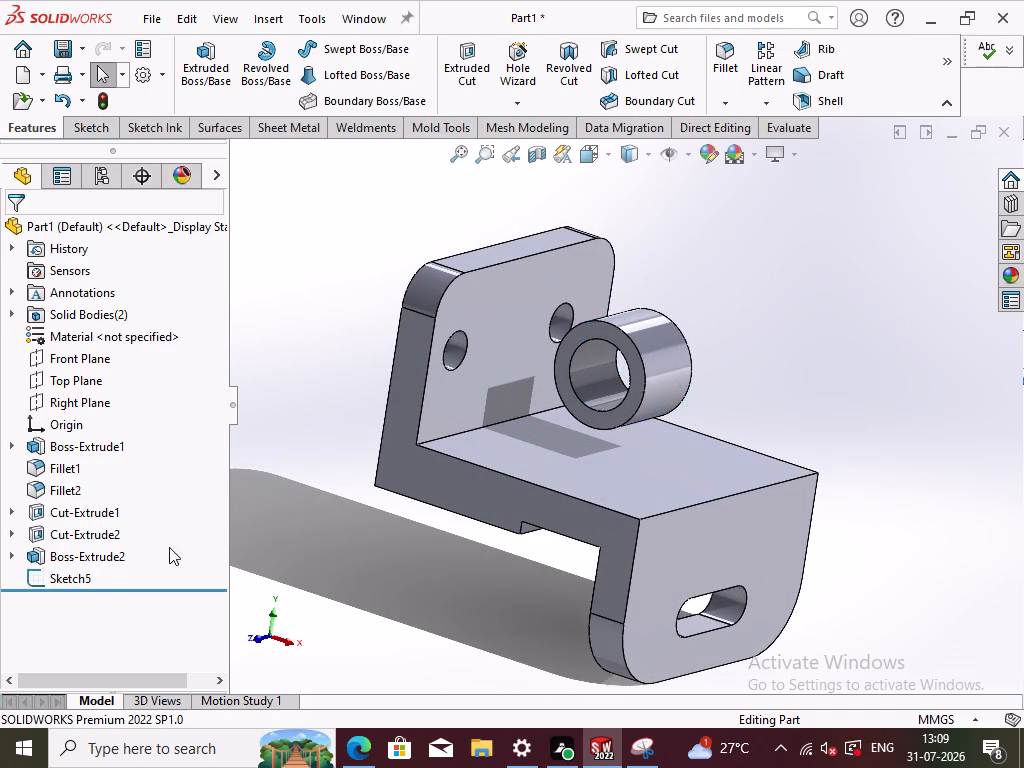
Extrude the web profile sketch 8 mm with a mid-plane end condition, merging it with the bracket and ring boss.
click(69, 576)
click(213, 70)
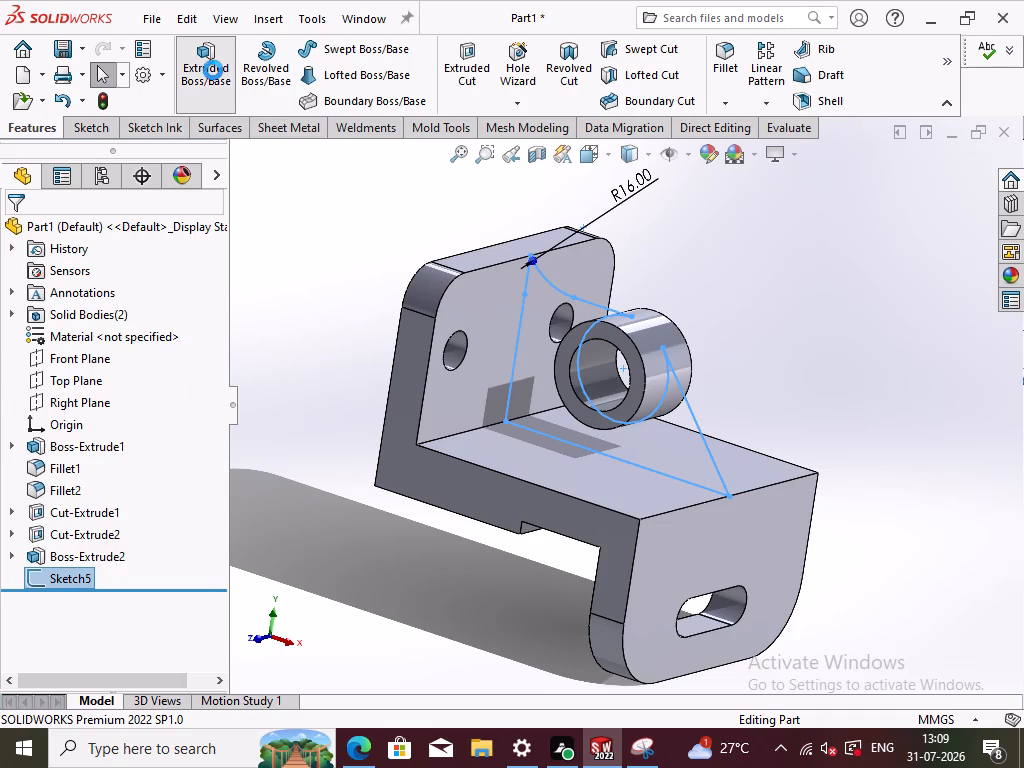
middle_drag(500, 592, 439, 608)
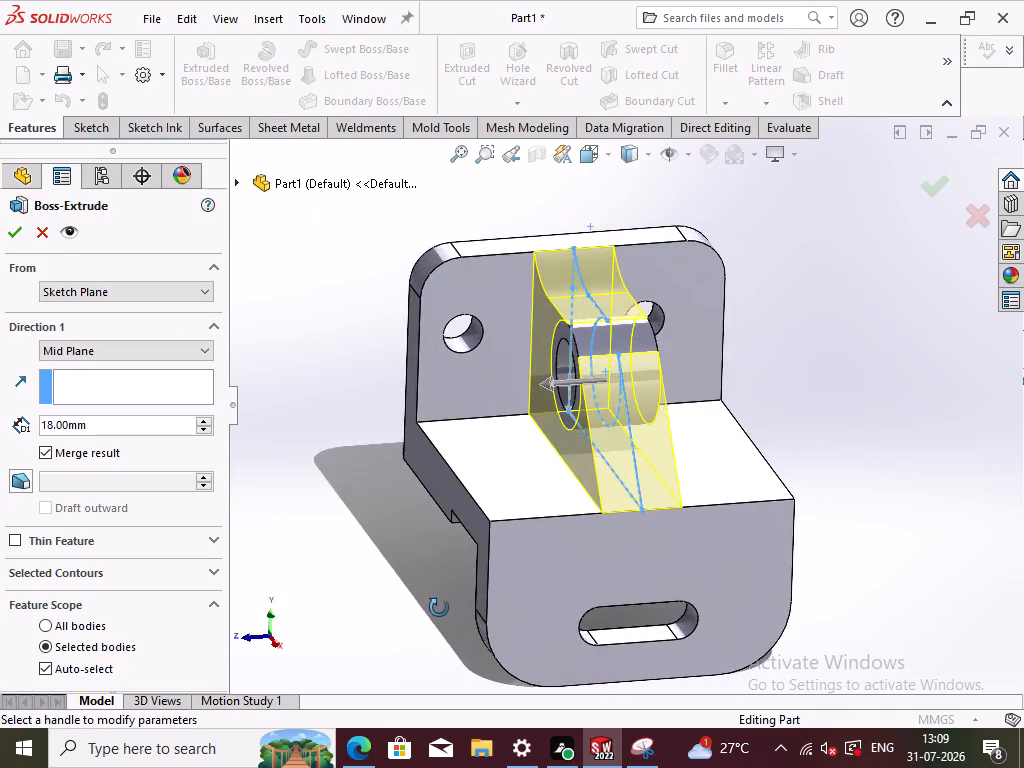
middle_drag(439, 608, 459, 607)
scroll(459, 607, down, 1)
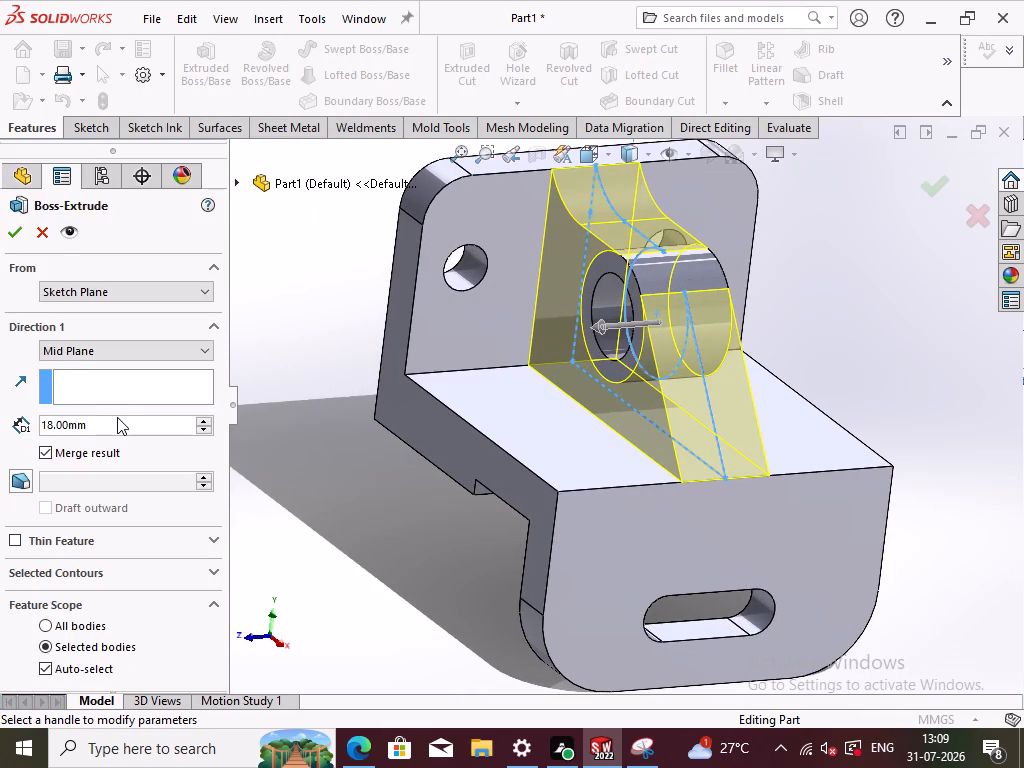
double_click(117, 417)
double_click(115, 422)
key(8)
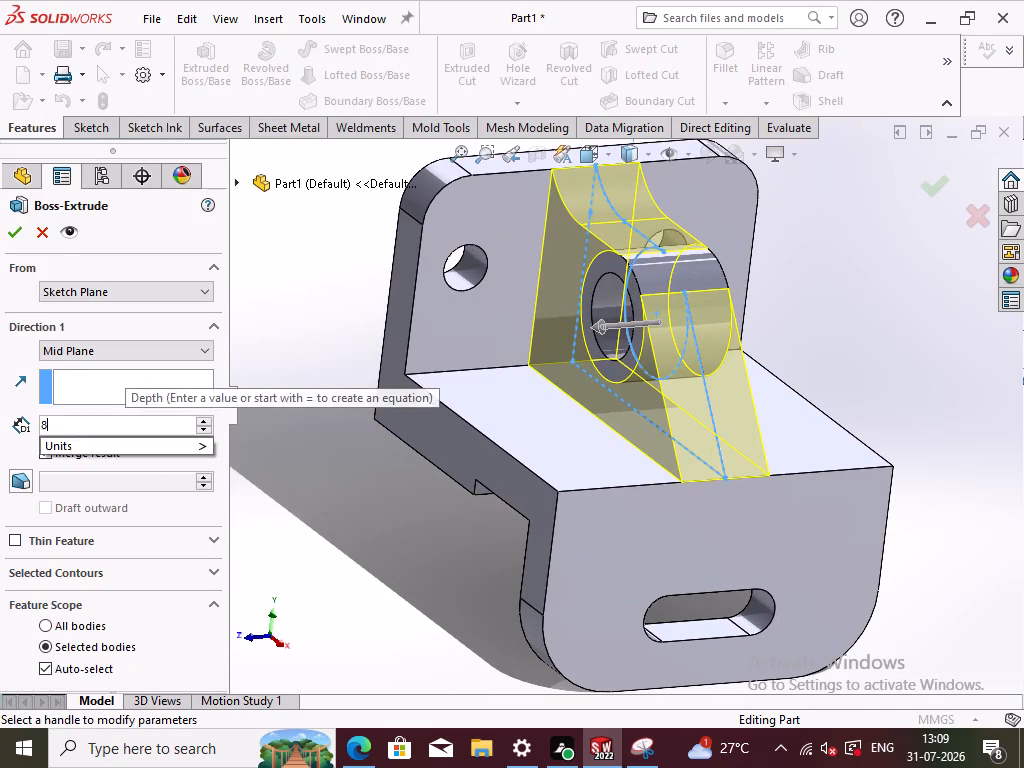
click(292, 457)
click(22, 234)
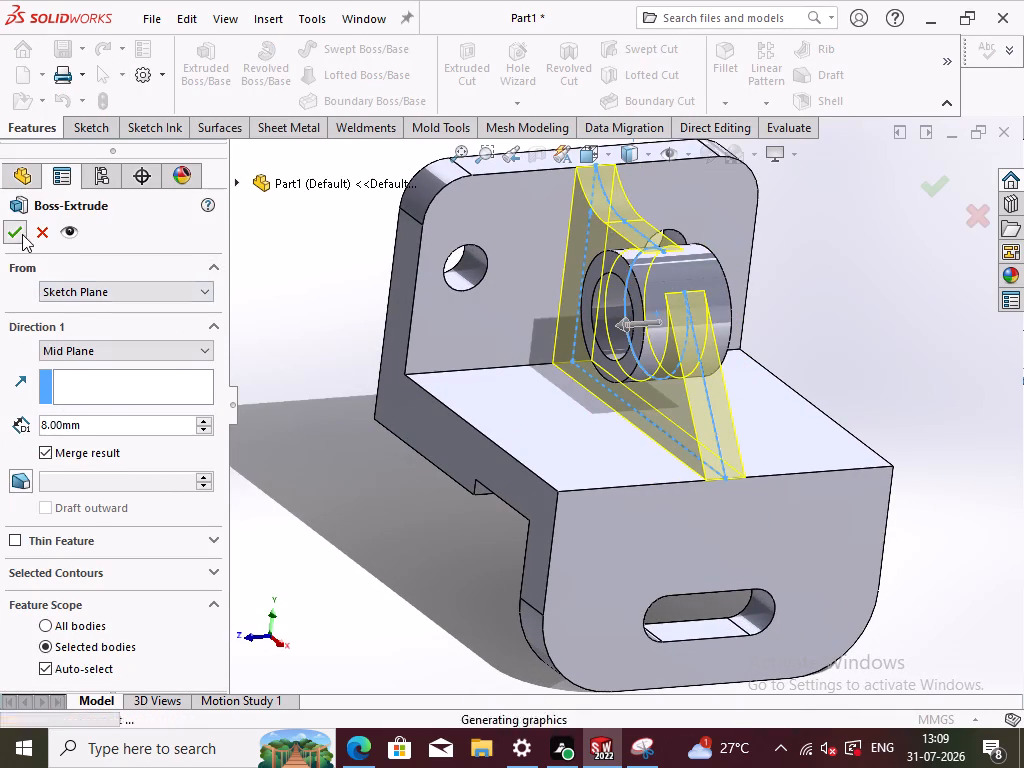
Examine the finished bracket and its web from the front, back, isometric and rotated views.
middle_drag(470, 558, 457, 595)
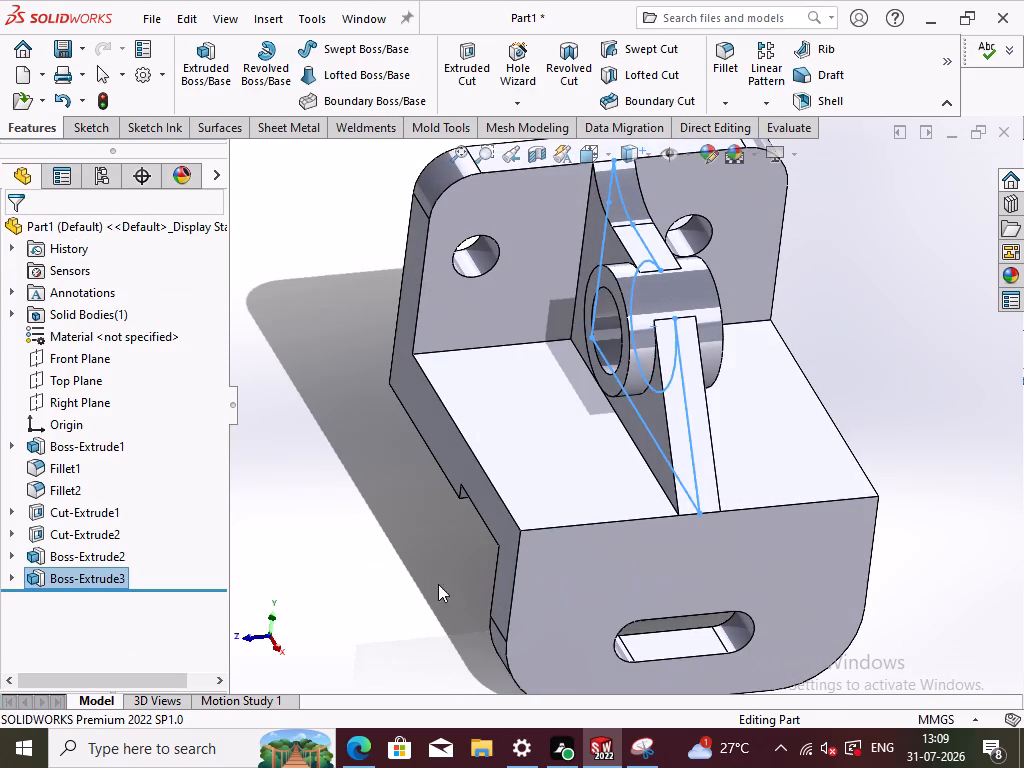
click(367, 551)
key(ctrl+1)
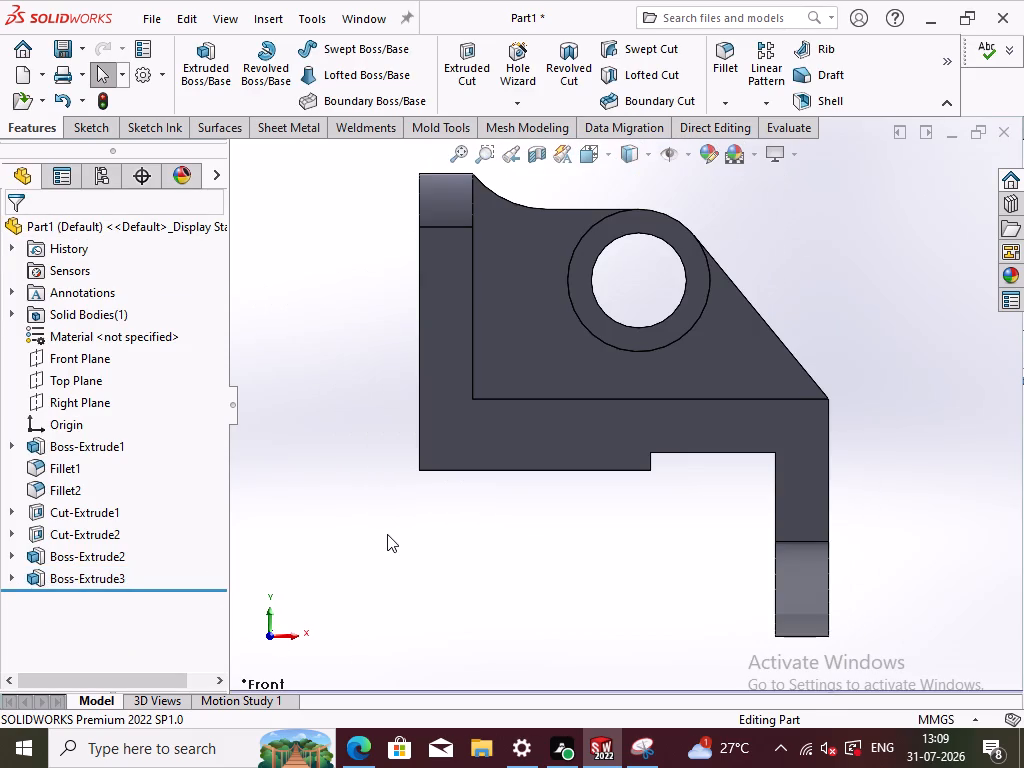
key(ctrl+4)
key(ctrl+7)
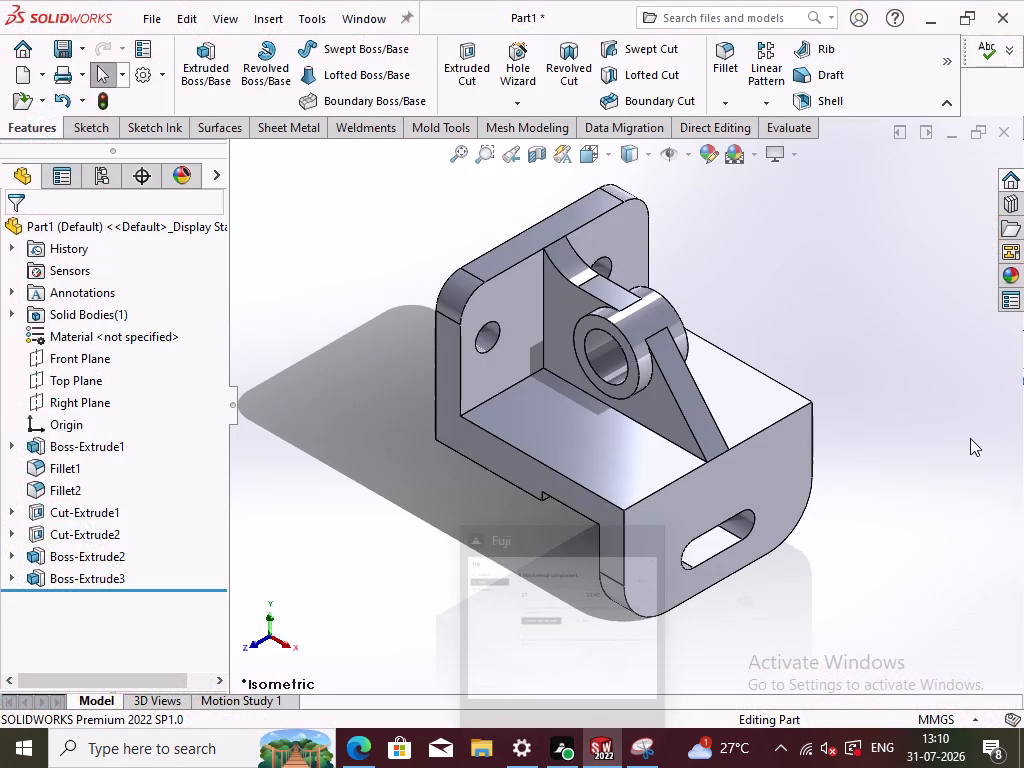
key(ctrl+1)
key(ctrl+2)
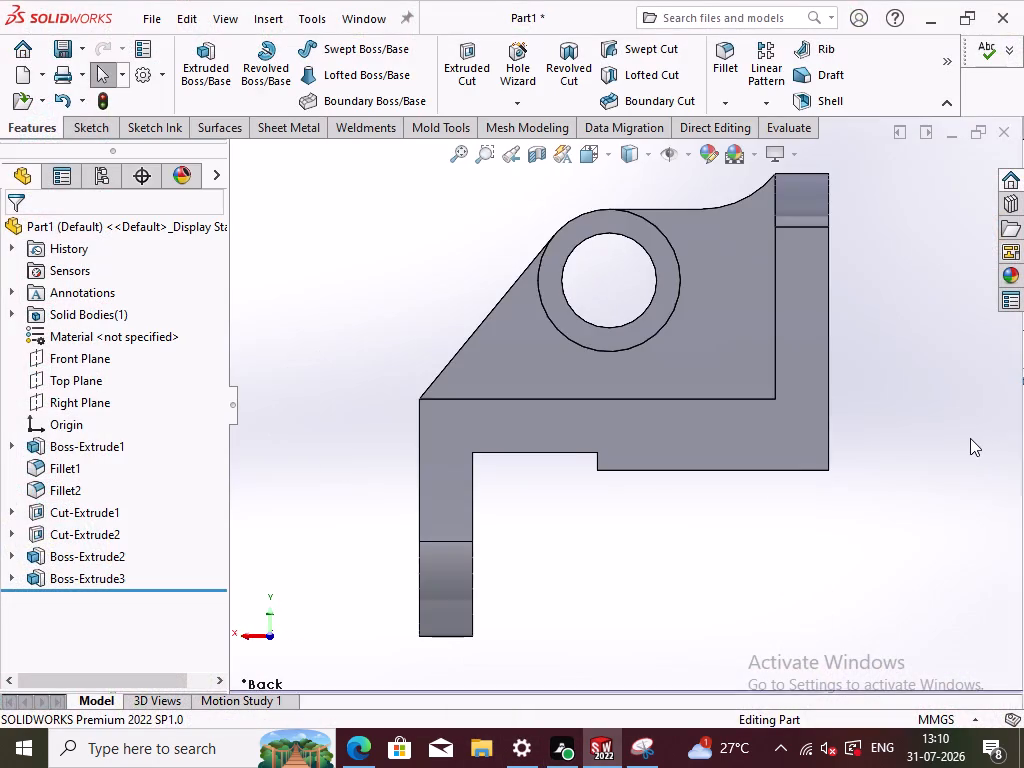
middle_click(796, 560)
scroll(793, 568, up, 2)
middle_click(793, 568)
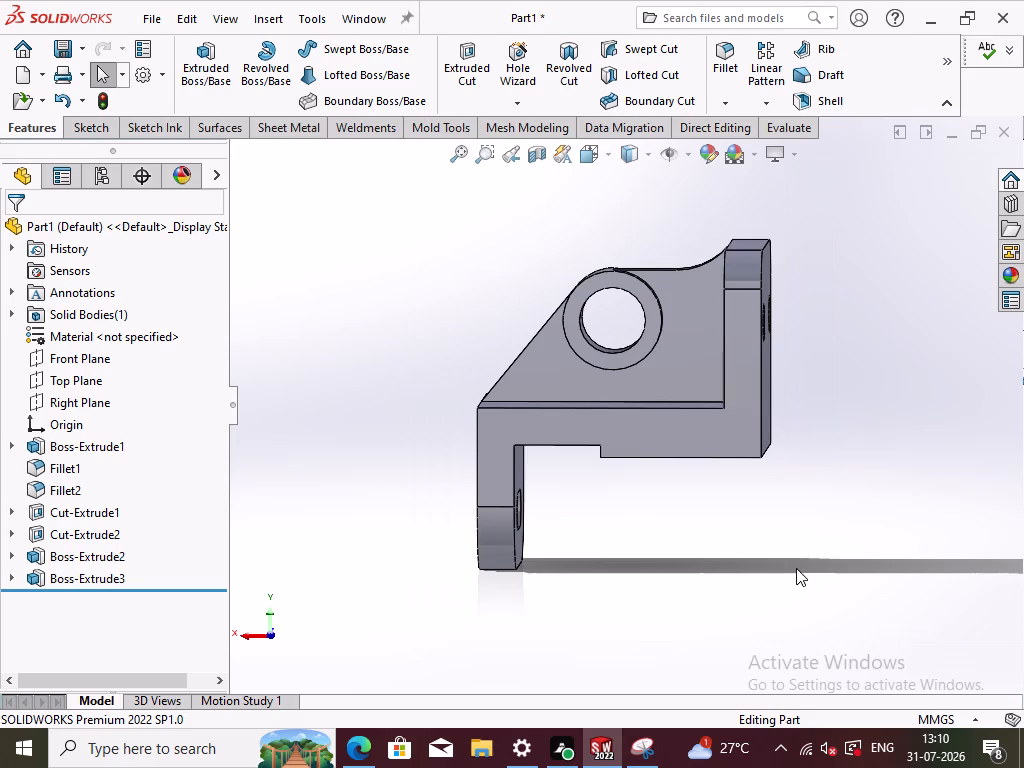
key(ctrl+7)
scroll(796, 564, down, 1)
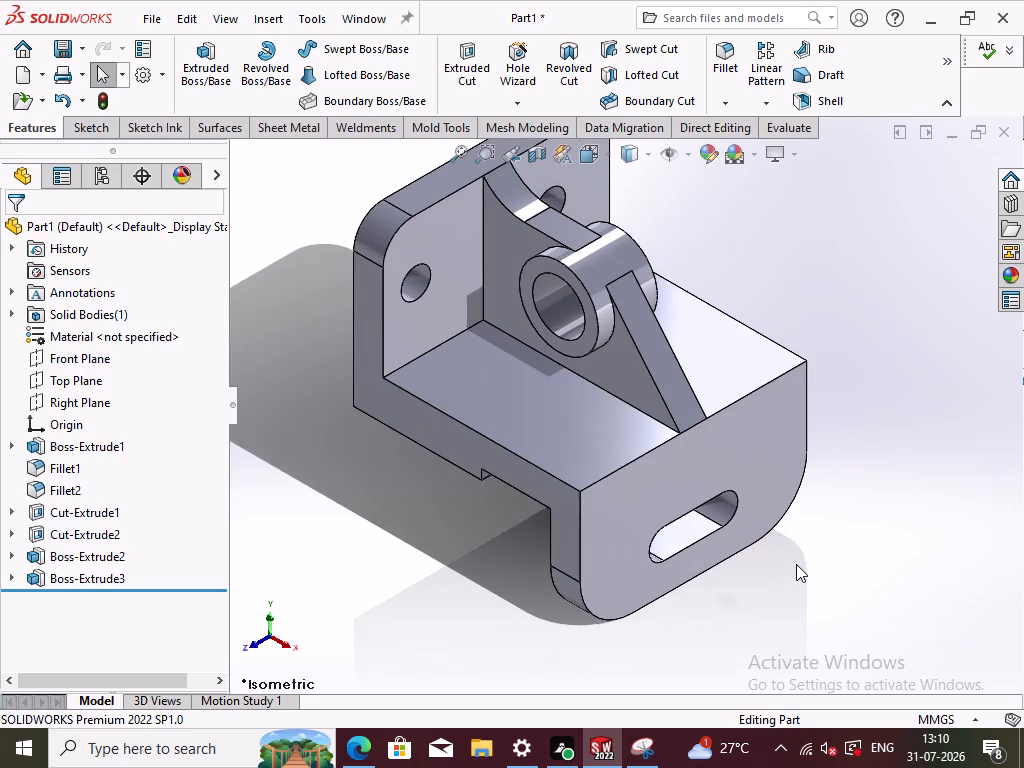
scroll(796, 564, up, 3)
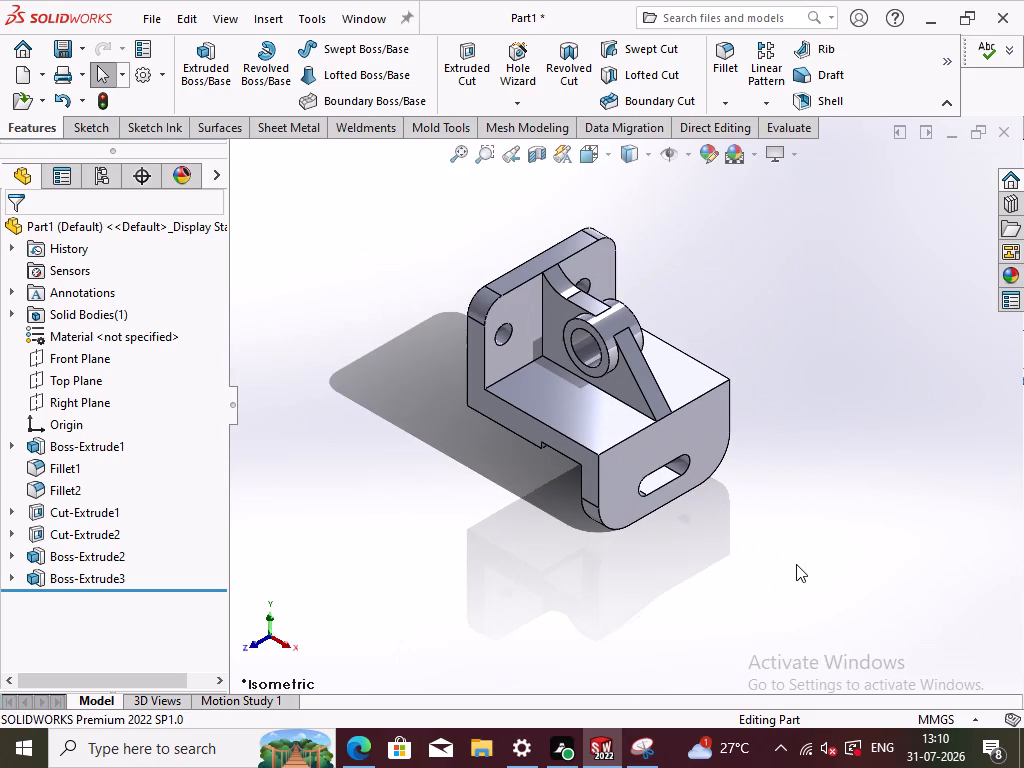
scroll(497, 235, down, 1)
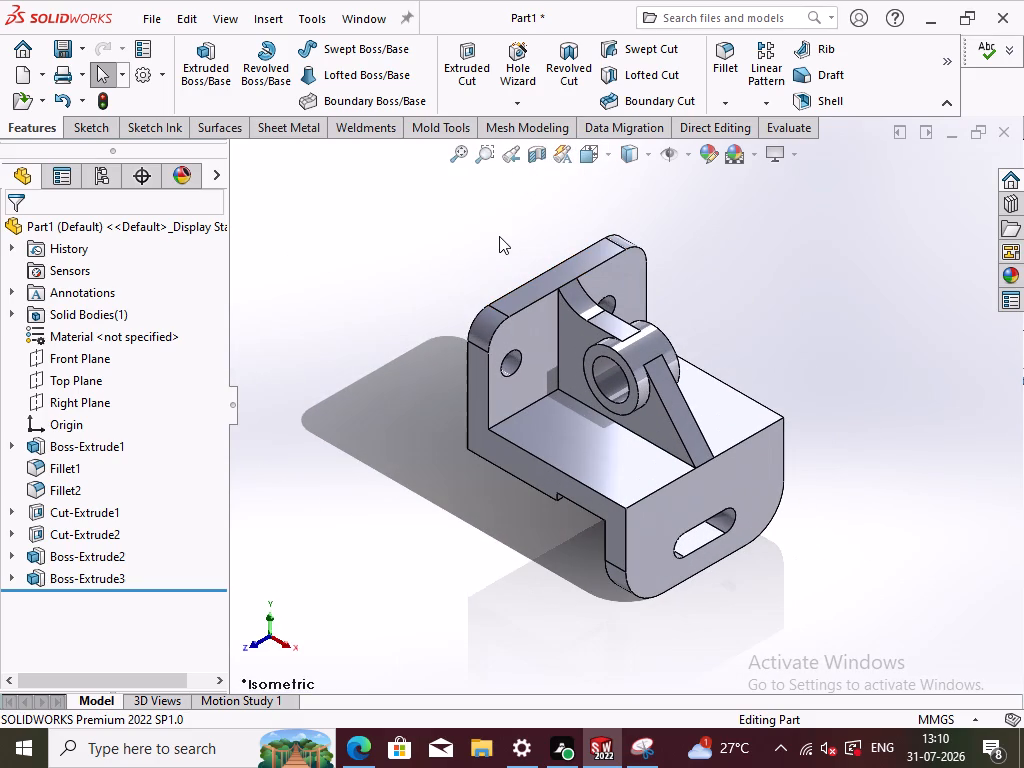
scroll(505, 184, down, 1)
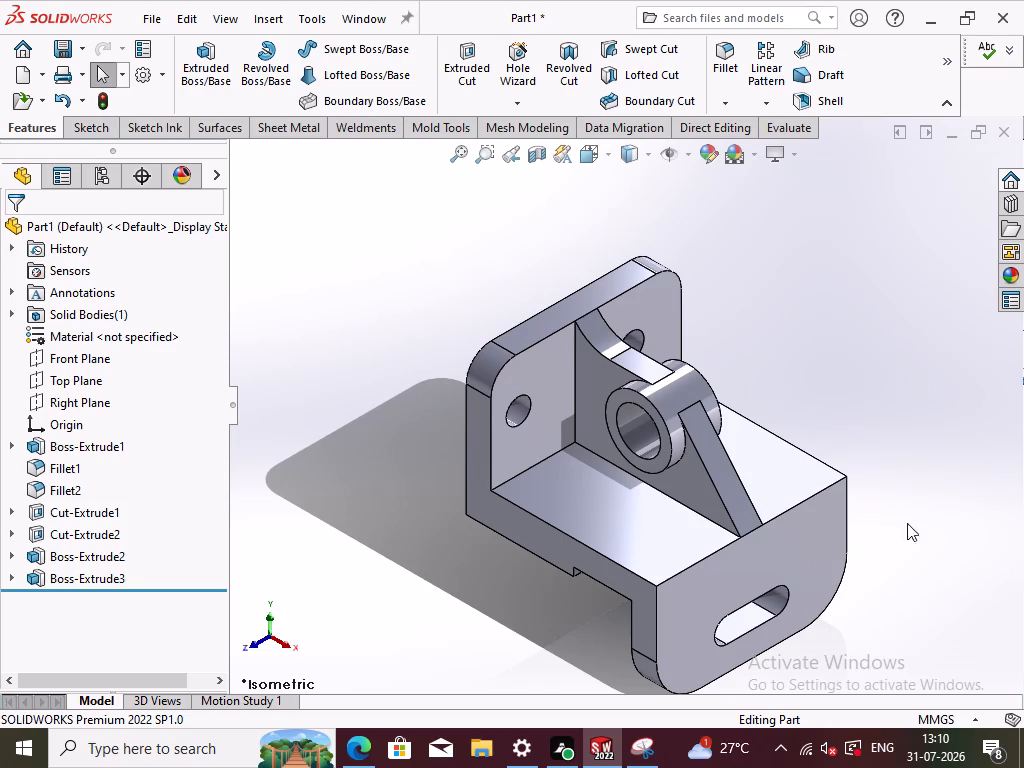
scroll(912, 534, up, 1)
scroll(903, 521, down, 1)
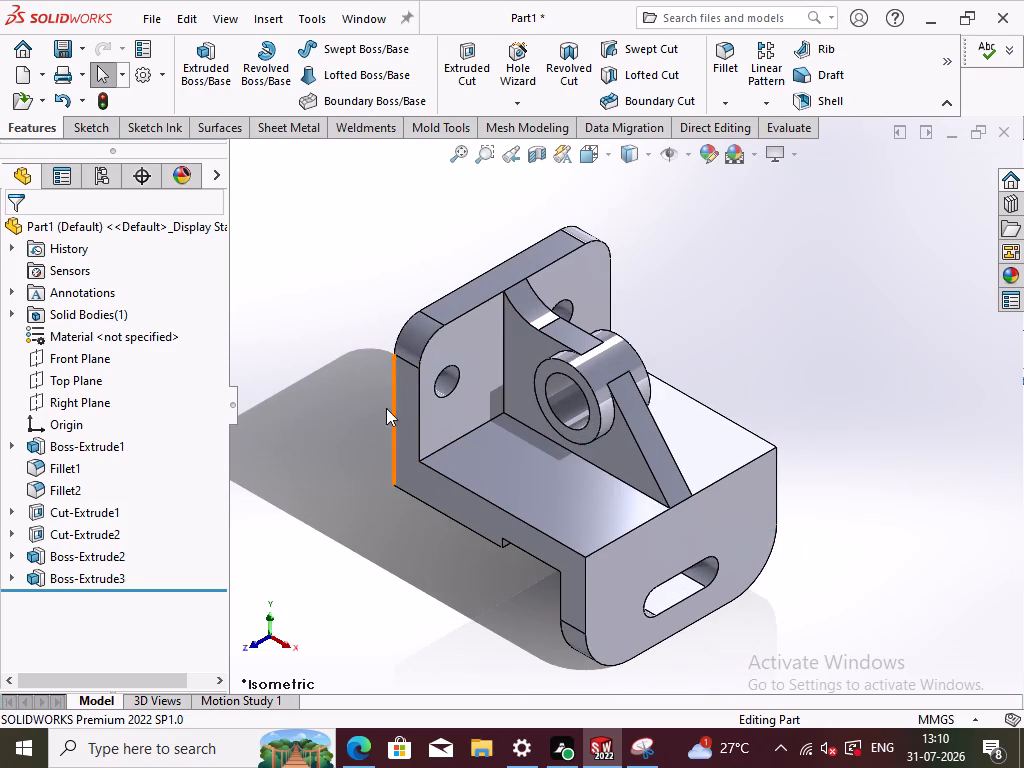
scroll(371, 403, up, 1)
scroll(371, 403, down, 1)
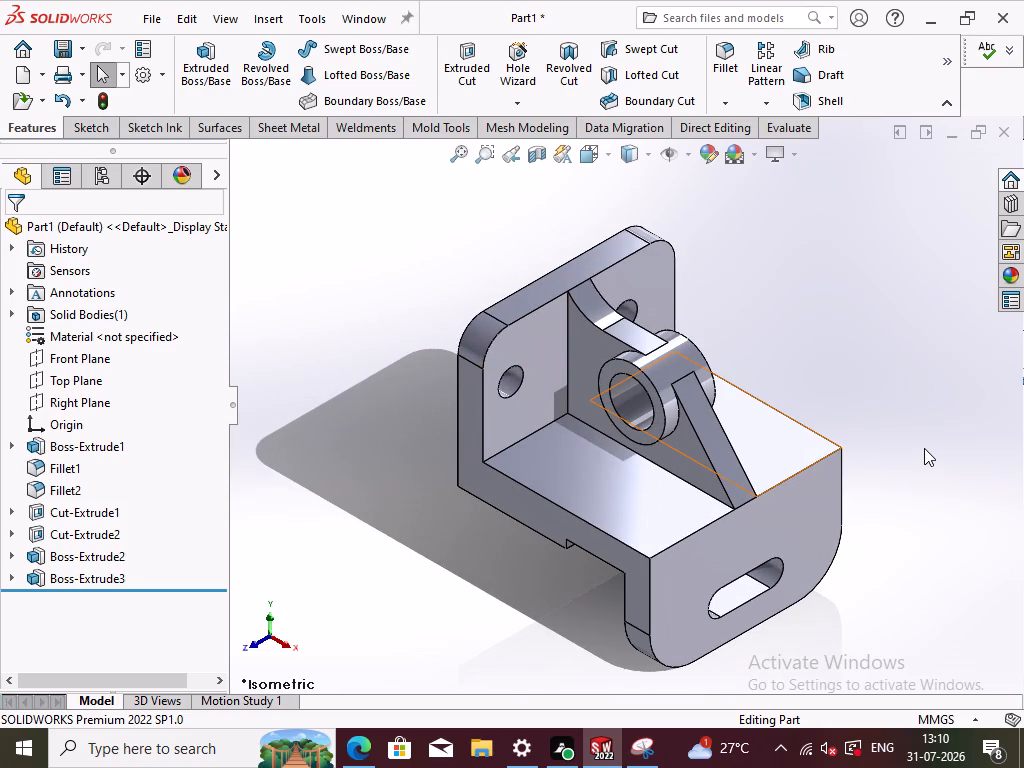
Save the part as "Extrude part 2" in the current Desktop folder as a SOLIDWORKS Part file.
key(ctrl+s)
triple_click(367, 395)
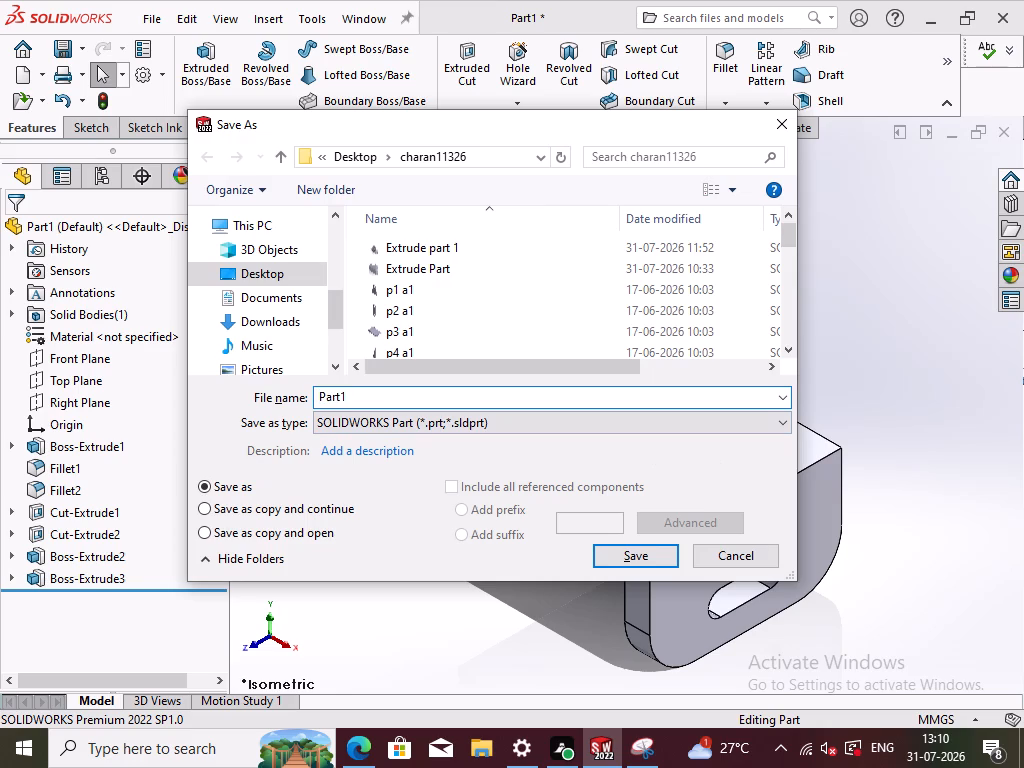
triple_click(380, 388)
drag(376, 397, 301, 394)
key(shift+e)
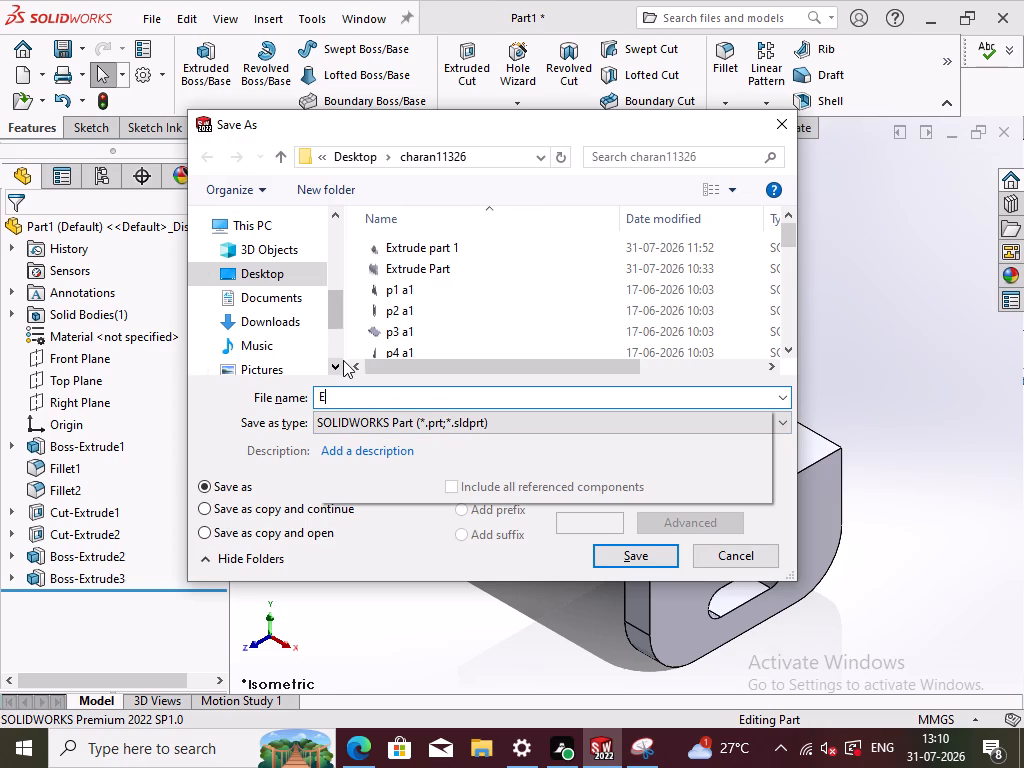
text(xtrude)
key(space)
text(part 2)
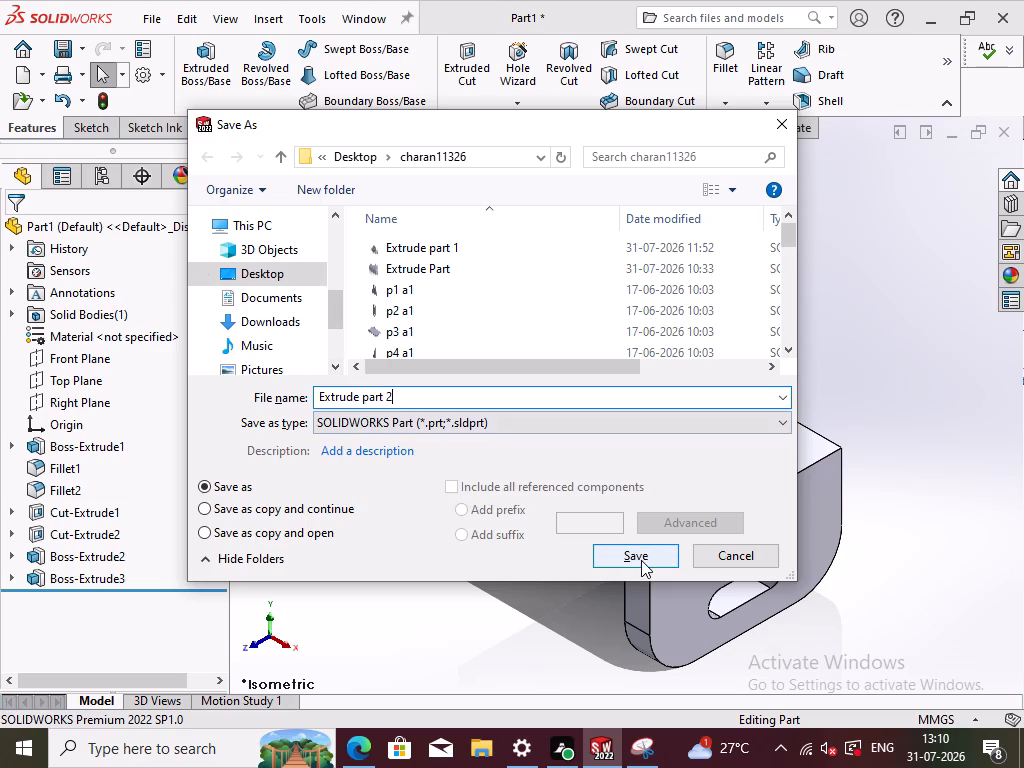
scroll(266, 305, up, 1)
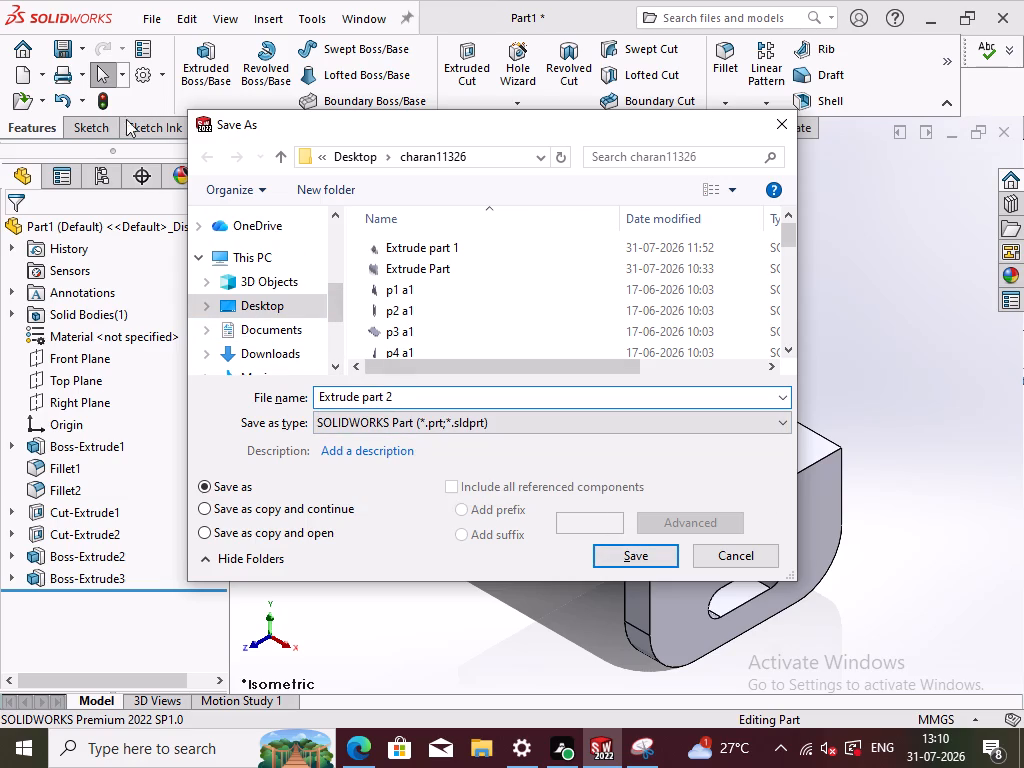
scroll(277, 280, down, 5)
scroll(271, 298, up, 1)
scroll(271, 301, down, 3)
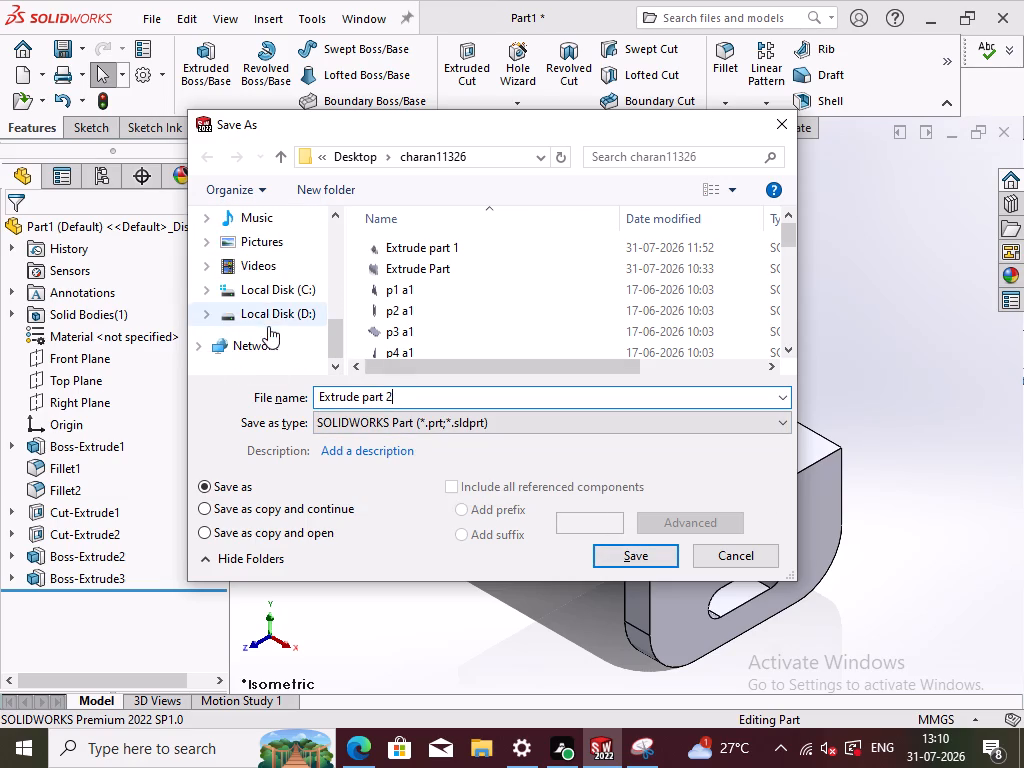
scroll(268, 326, down, 2)
scroll(269, 328, up, 7)
scroll(275, 321, down, 1)
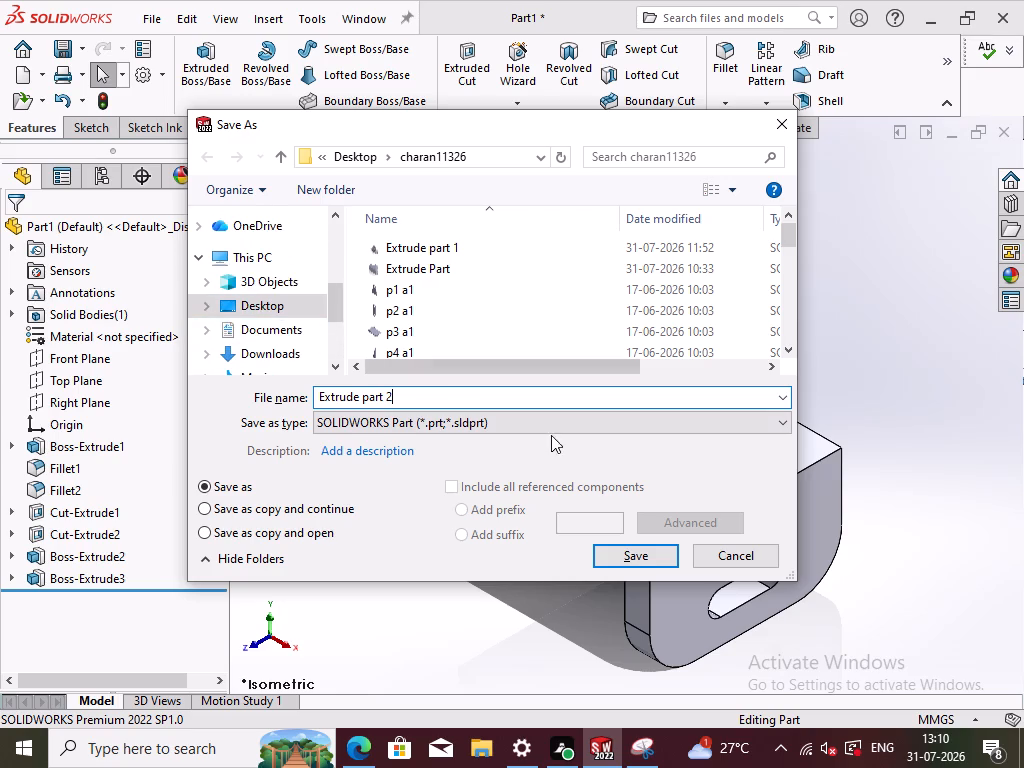
click(626, 562)
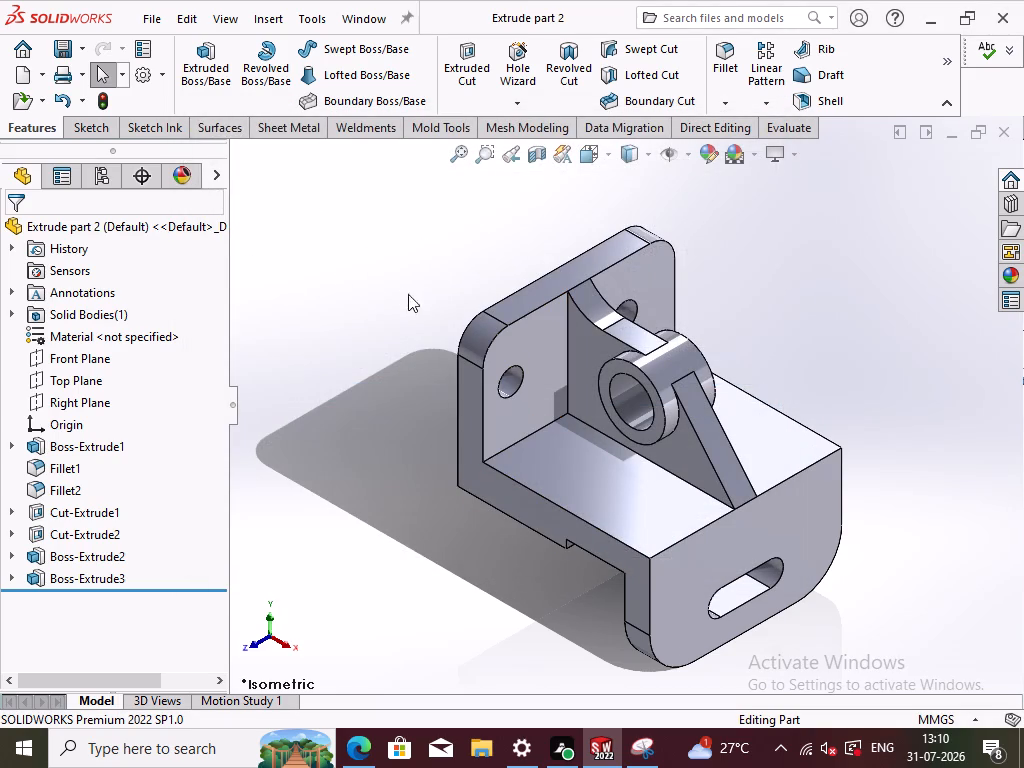
Switch to Snipping Tool and capture the graphics area showing the isometric view of the bracket.
click(654, 756)
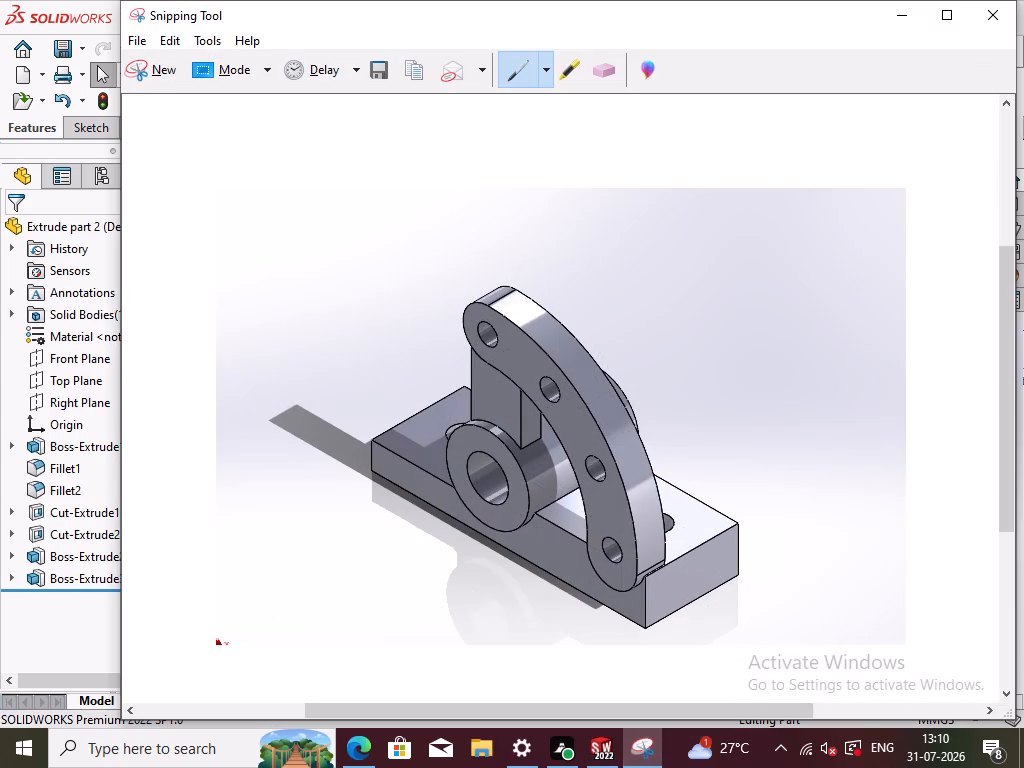
click(149, 70)
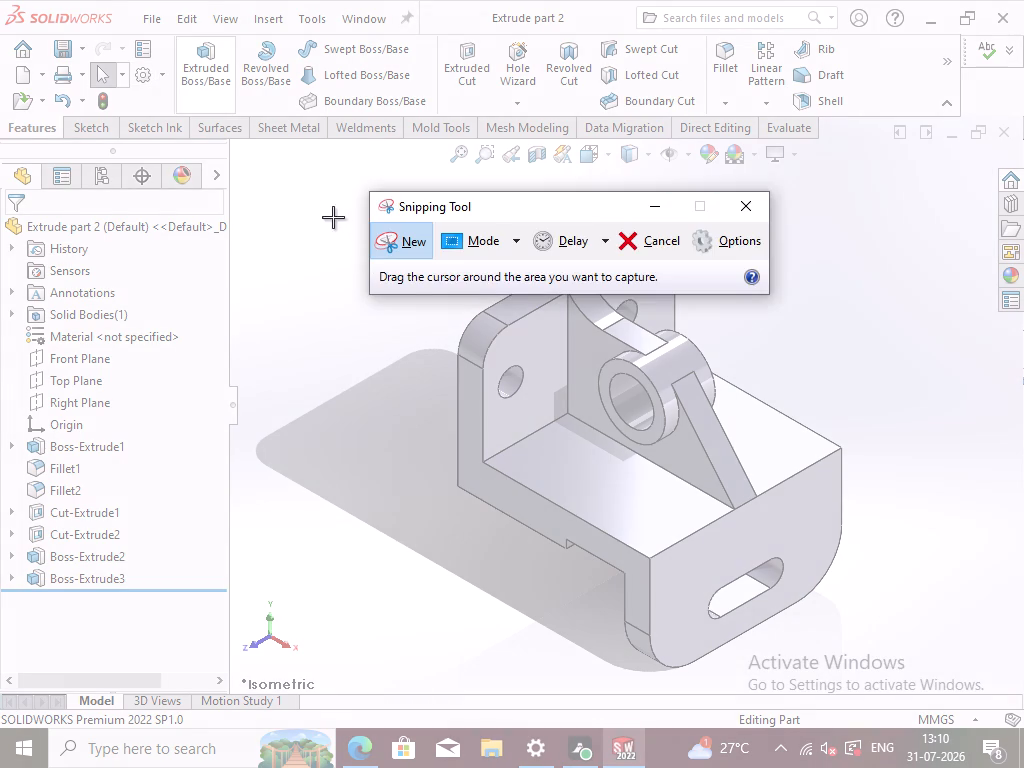
drag(267, 162, 604, 366)
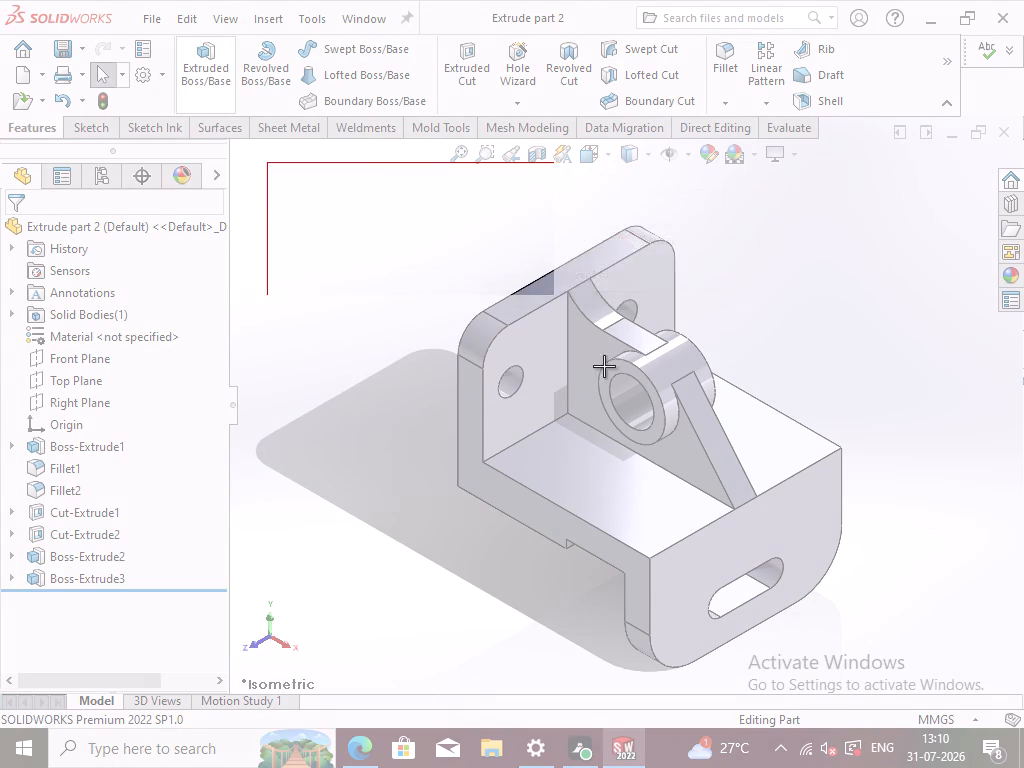
drag(604, 366, 980, 691)
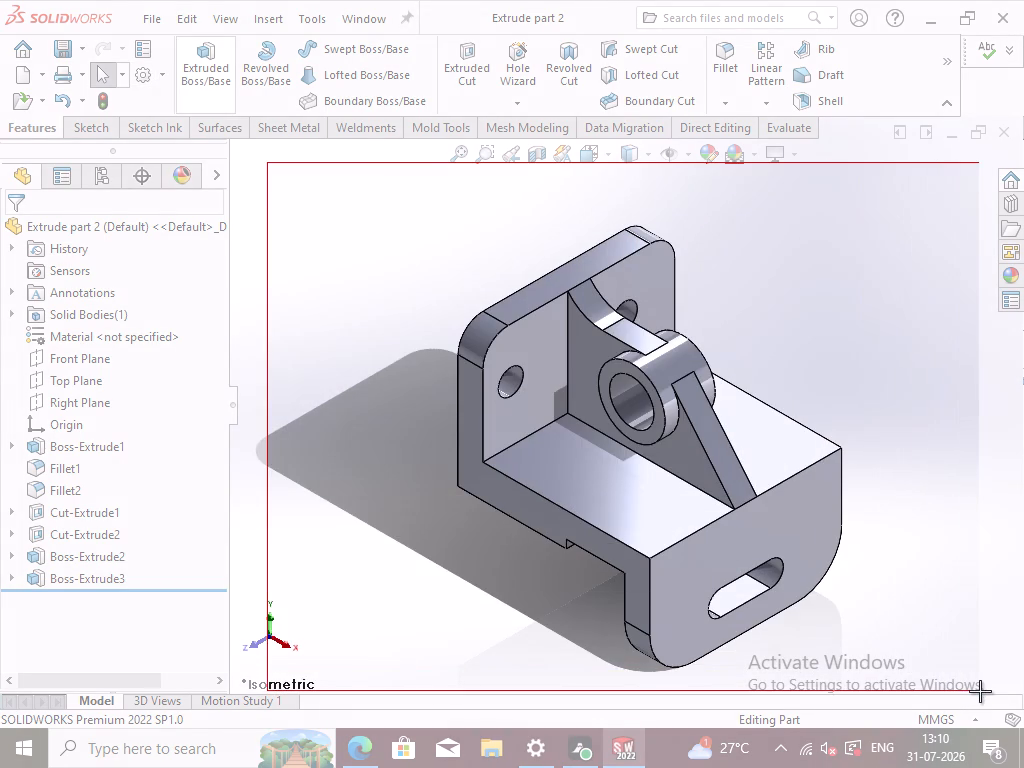
drag(980, 691, 1017, 683)
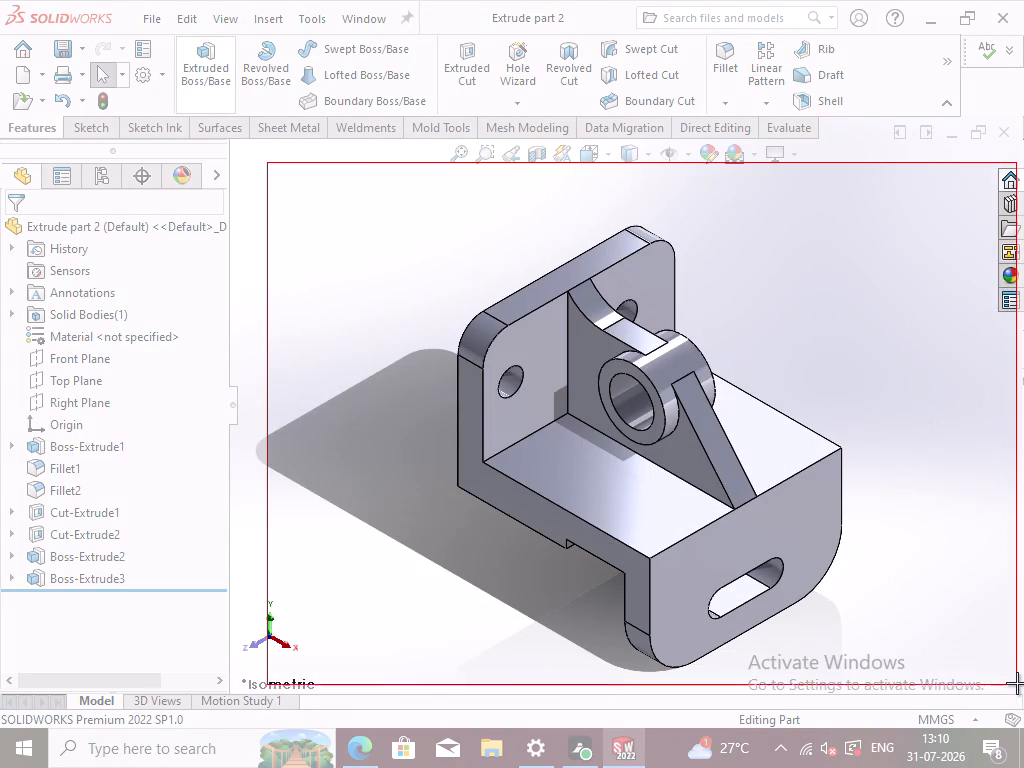
drag(1017, 683, 996, 682)
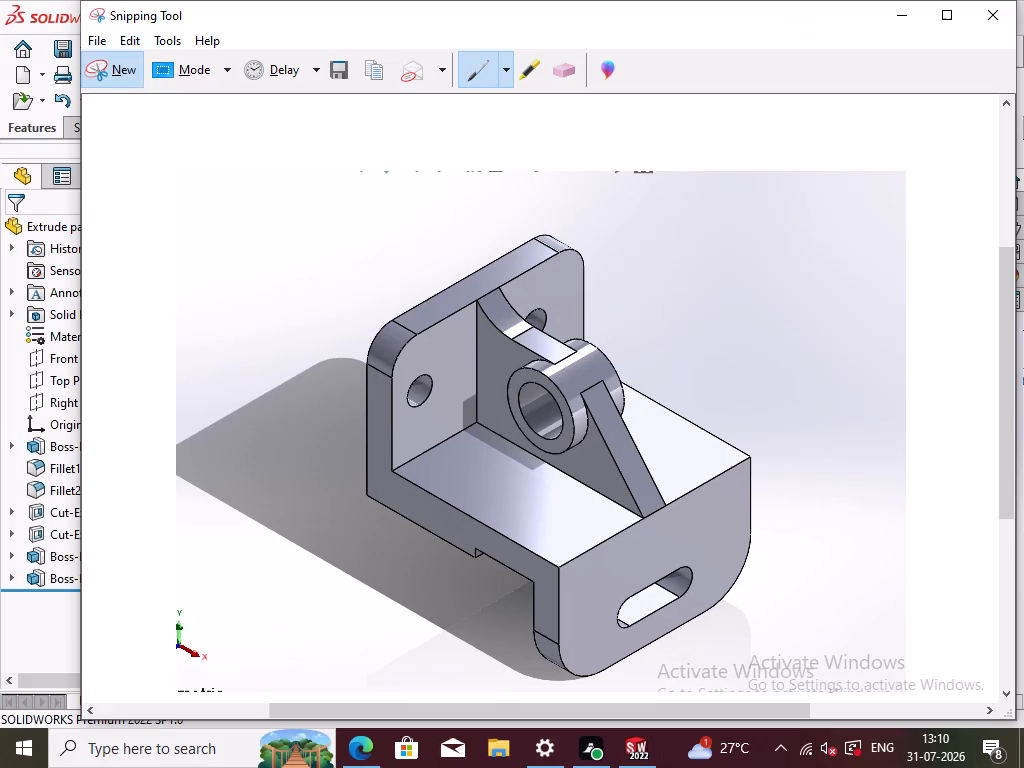
Save the captured image as "Extrude part 2" in PNG format in the Pictures folder.
click(342, 75)
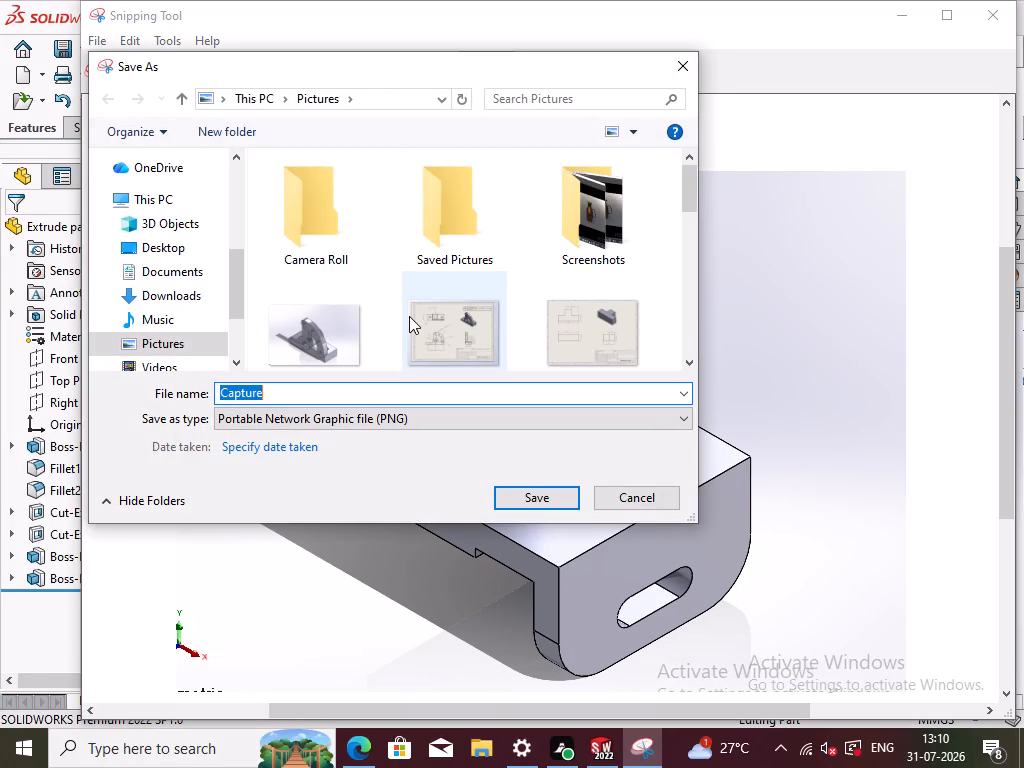
key(shift+e)
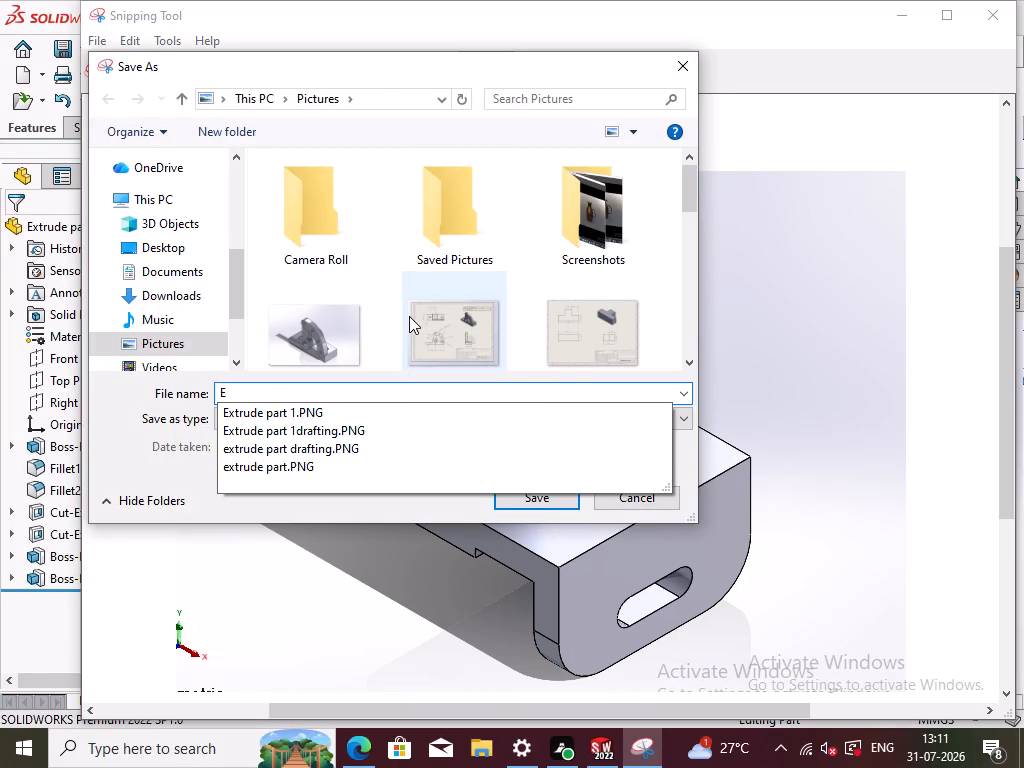
text(xtru)
text(de)
key(space)
text(part 2)
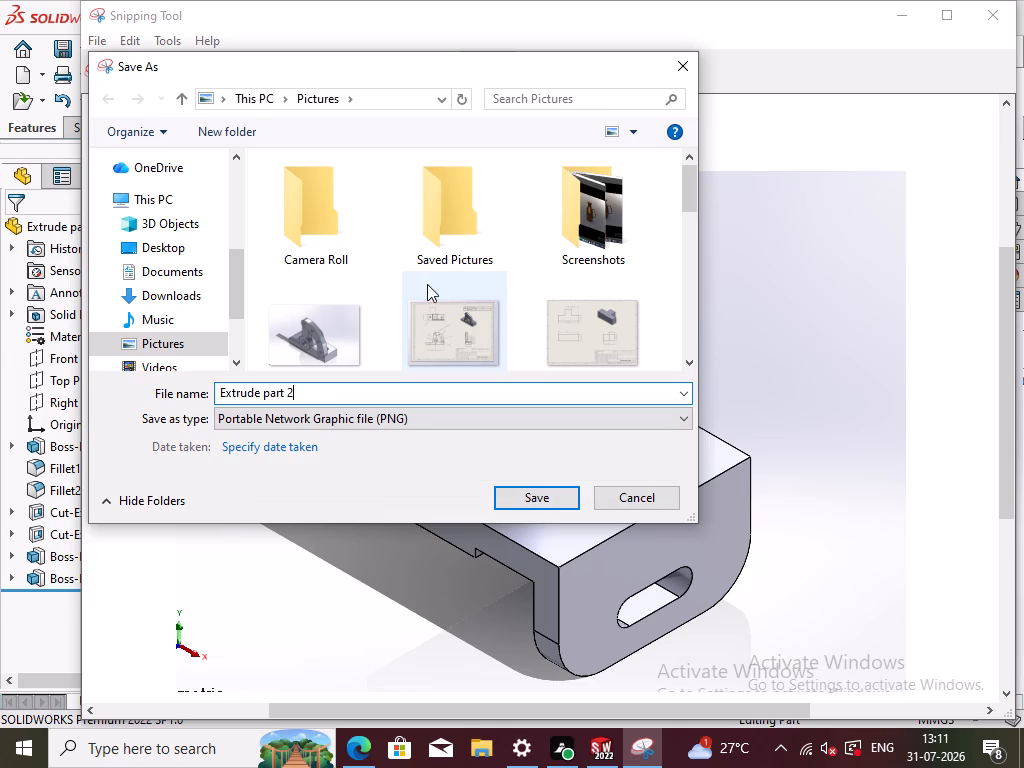
click(550, 501)
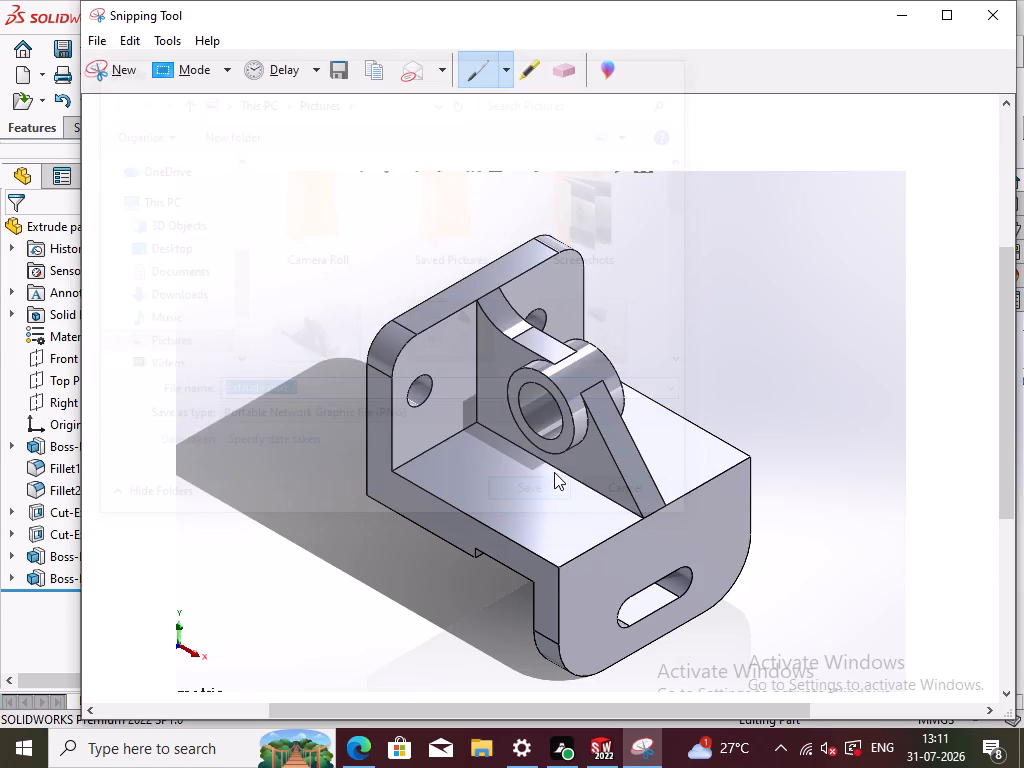
Switch to File Explorer and open the Desktop folder that holds the saved part to check its files.
click(480, 743)
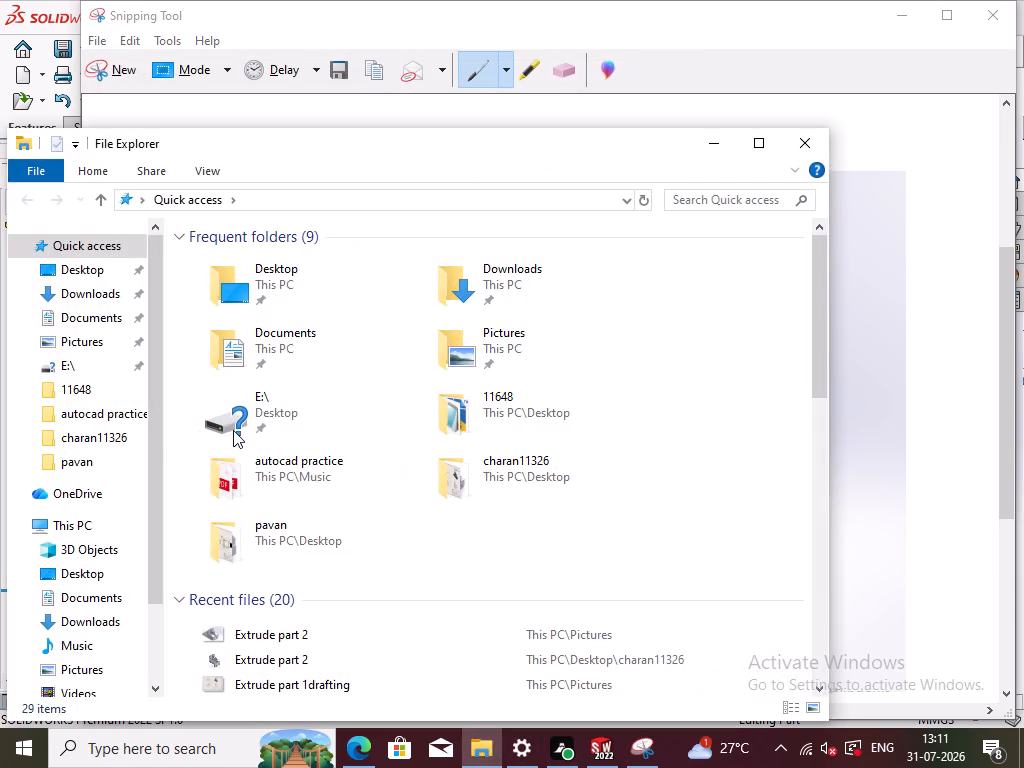
click(96, 439)
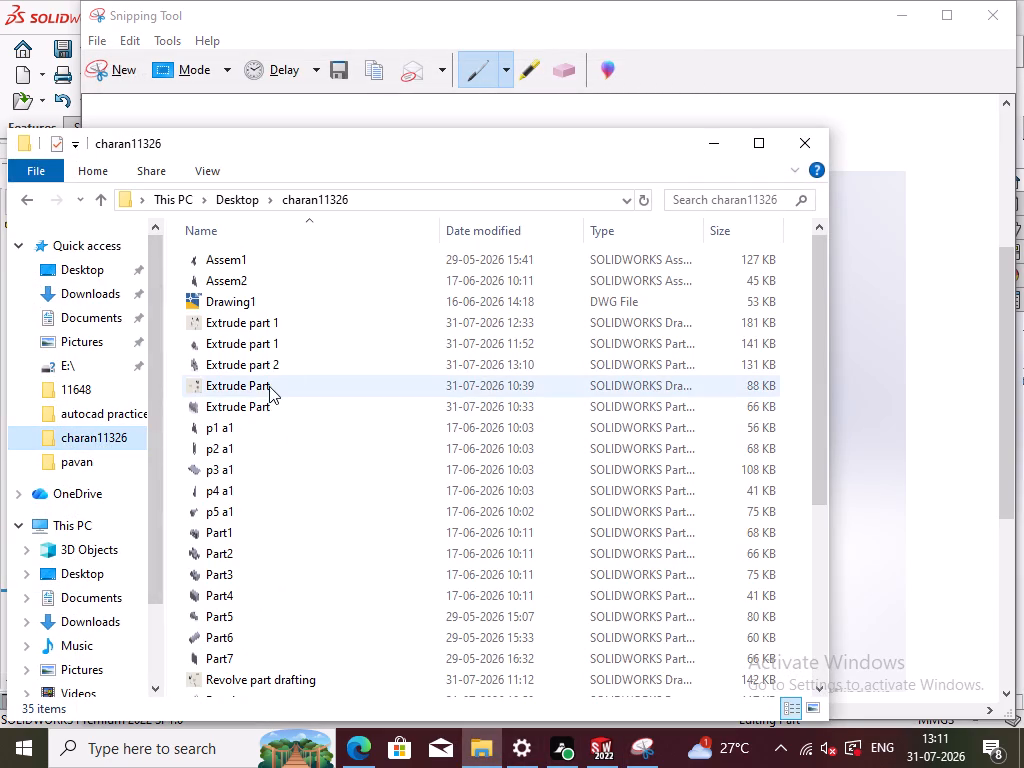
Close the File Explorer window and minimise Snipping Tool to return to the bracket part in SOLIDWORKS.
click(810, 145)
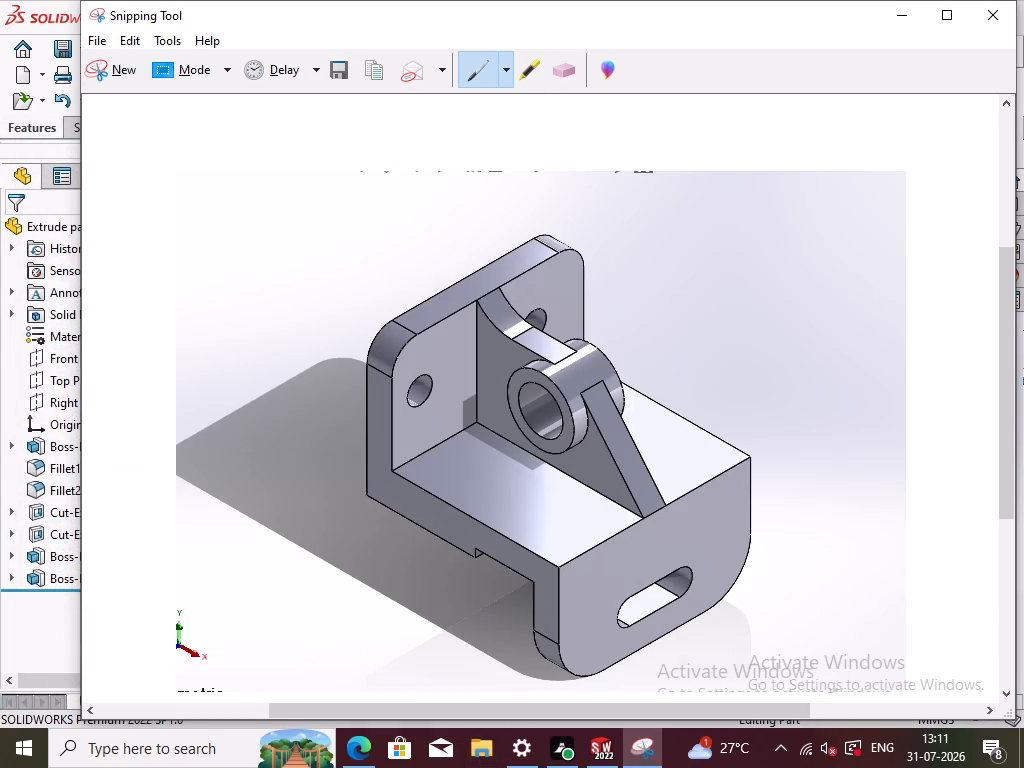
click(899, 18)
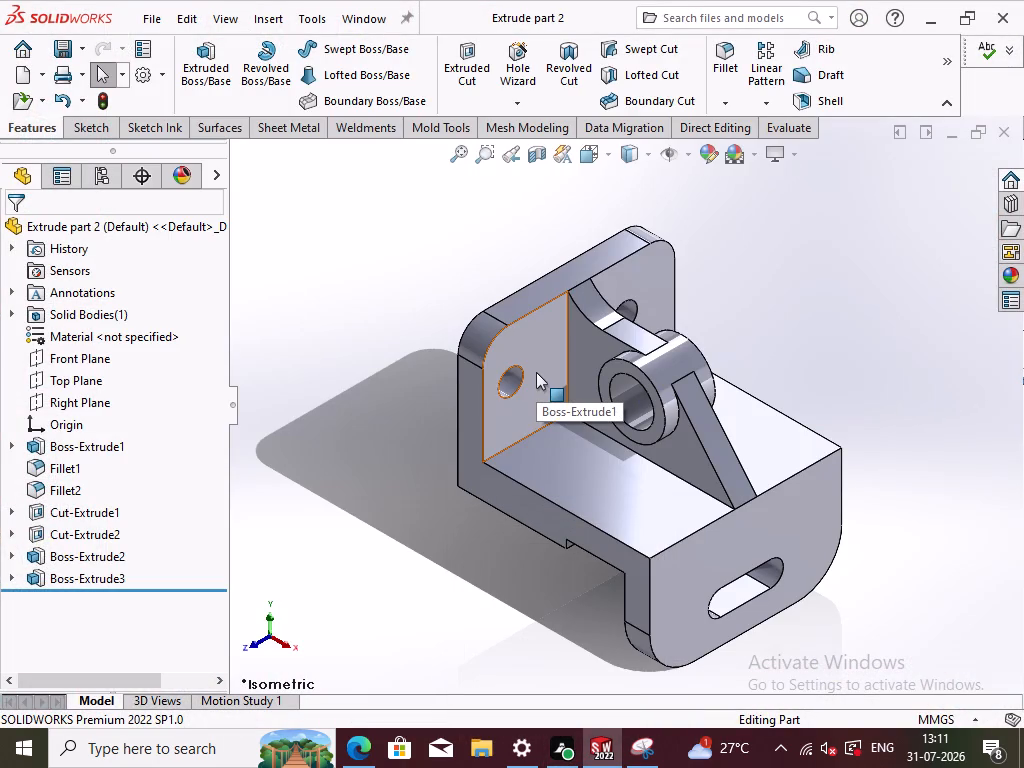
Create a new document from the Drawing template with the standard A3 (ISO) sheet format.
key(ctrl+n)
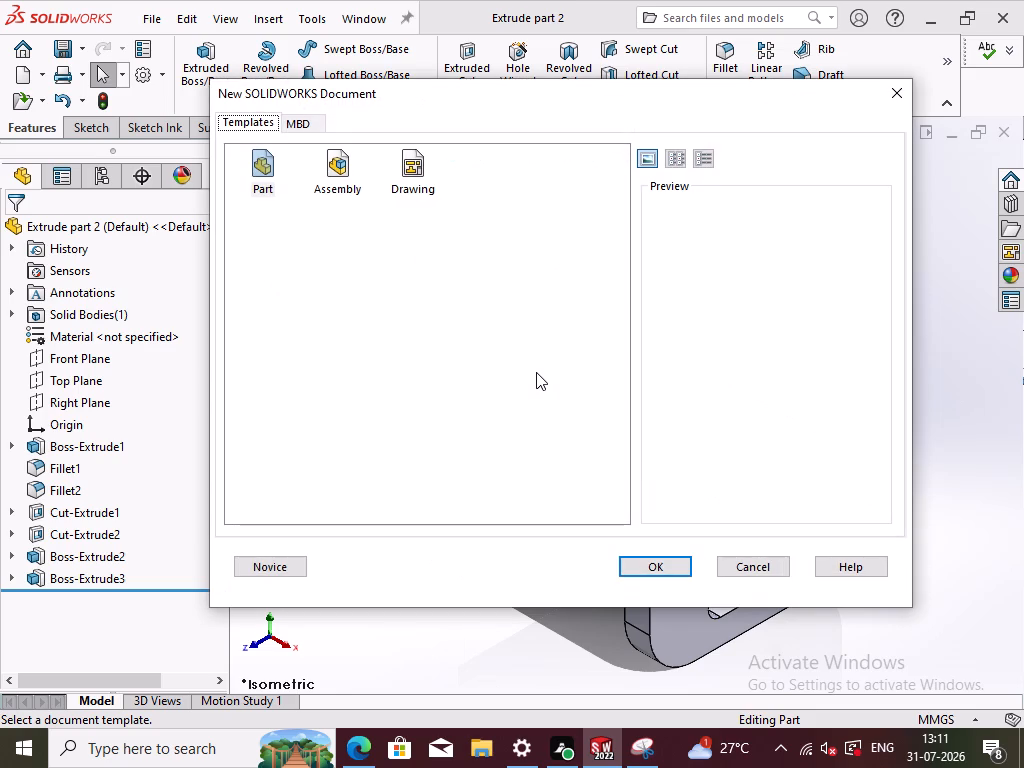
key(Right)
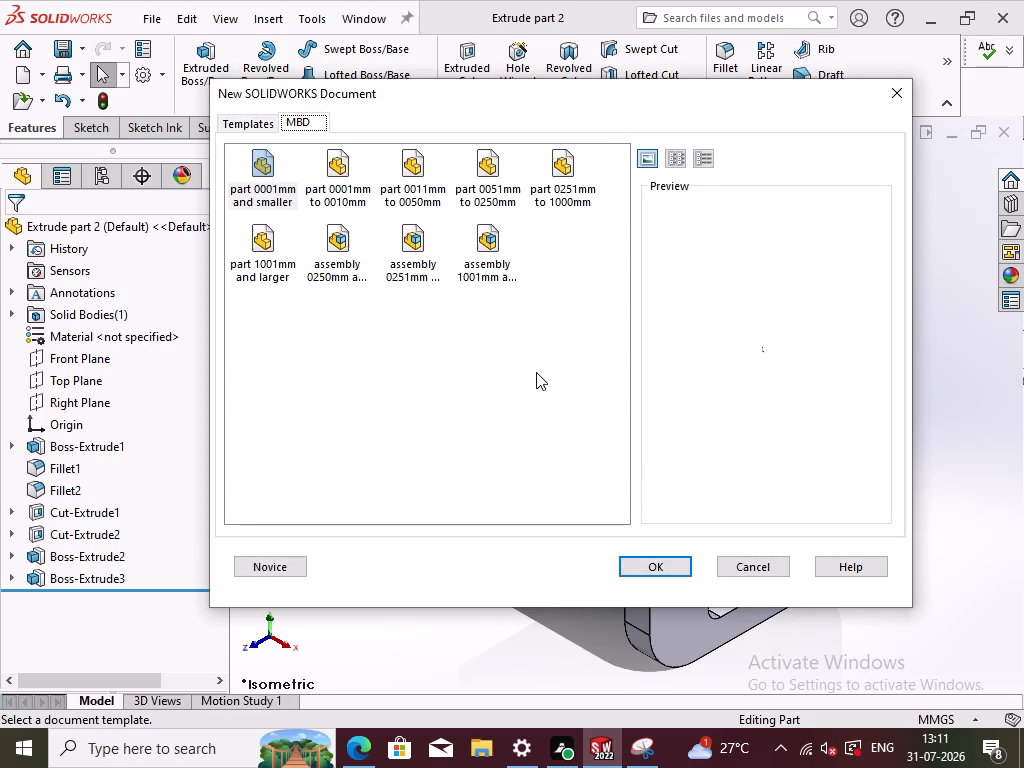
key(Left)
key(Right)
key(Down)
key(Left)
key(ctrl+Right)
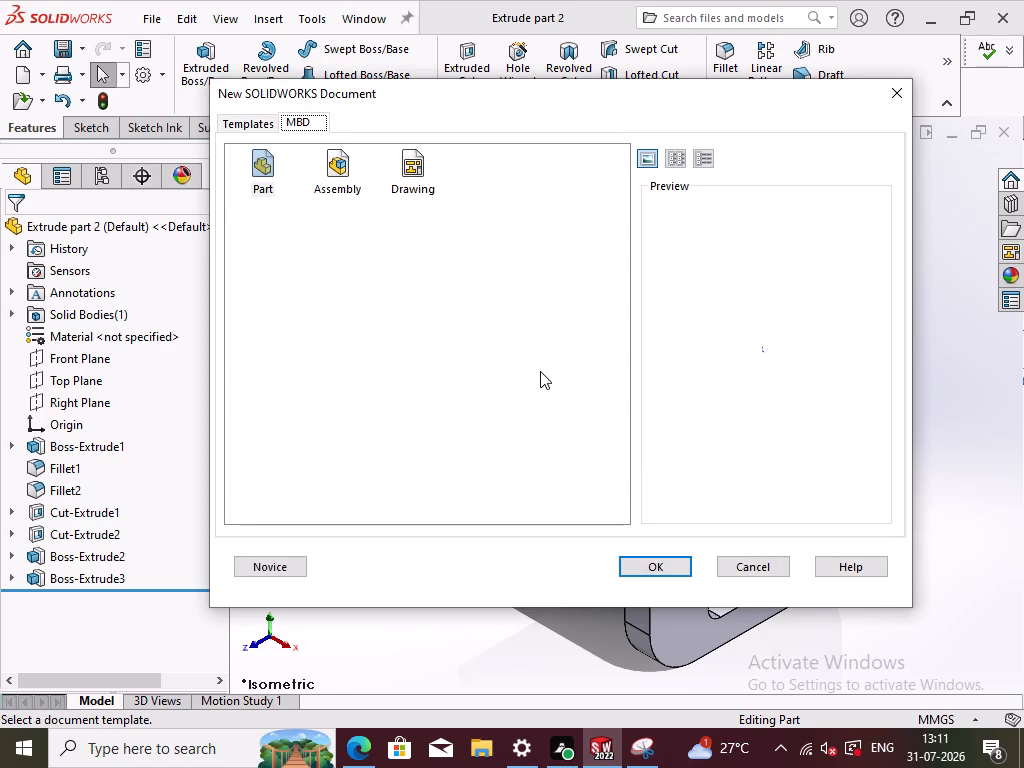
key(ctrl+Down)
key(Down)
key(Down)
key(Left)
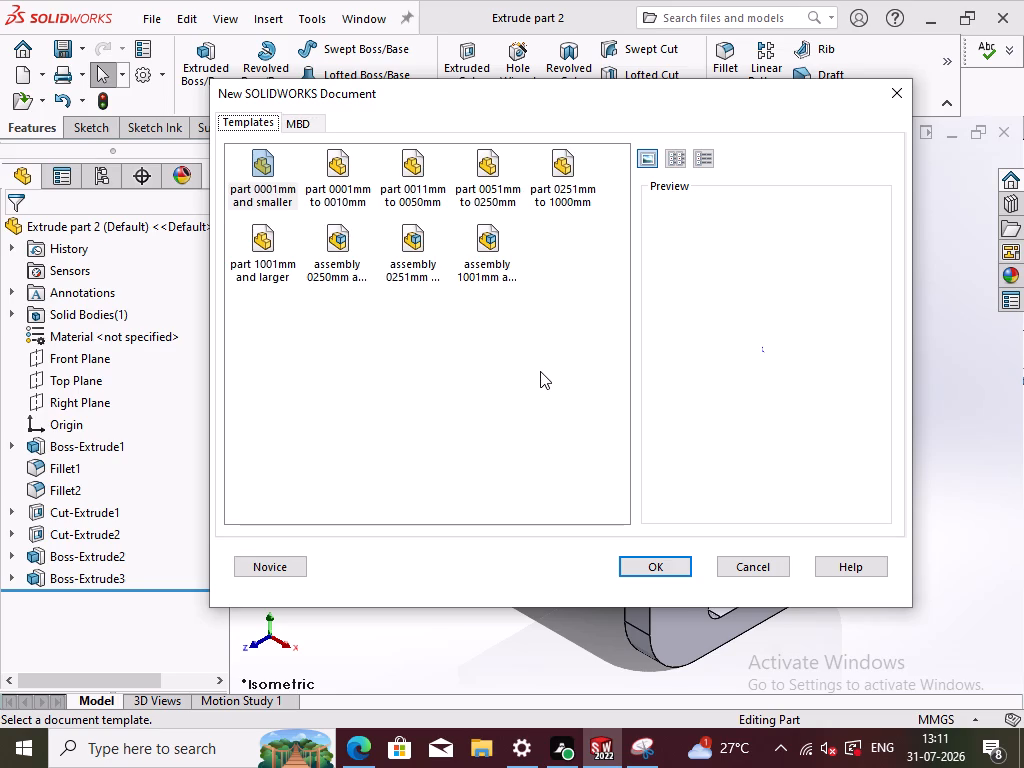
key(ctrl+d)
click(398, 154)
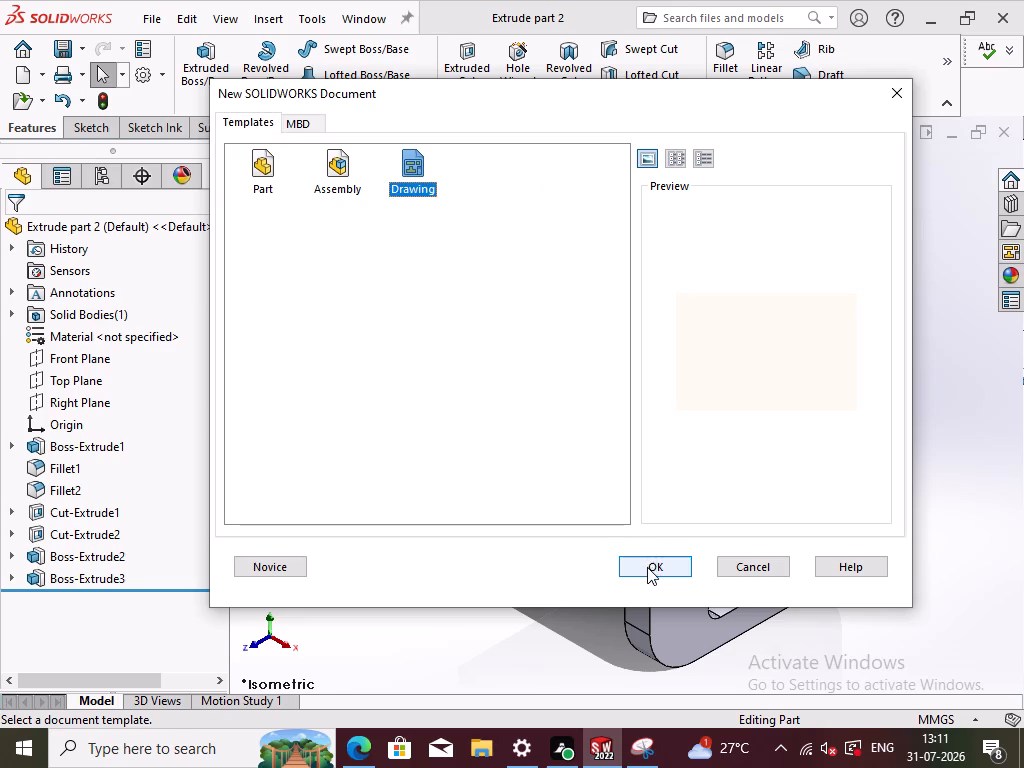
click(647, 568)
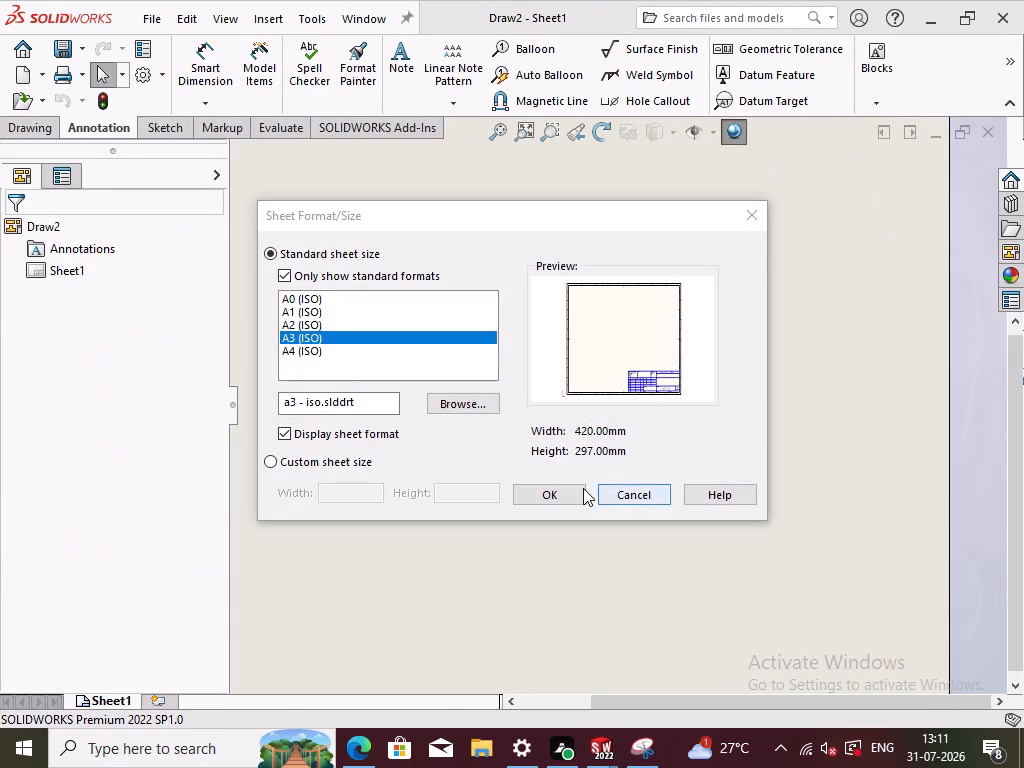
click(556, 492)
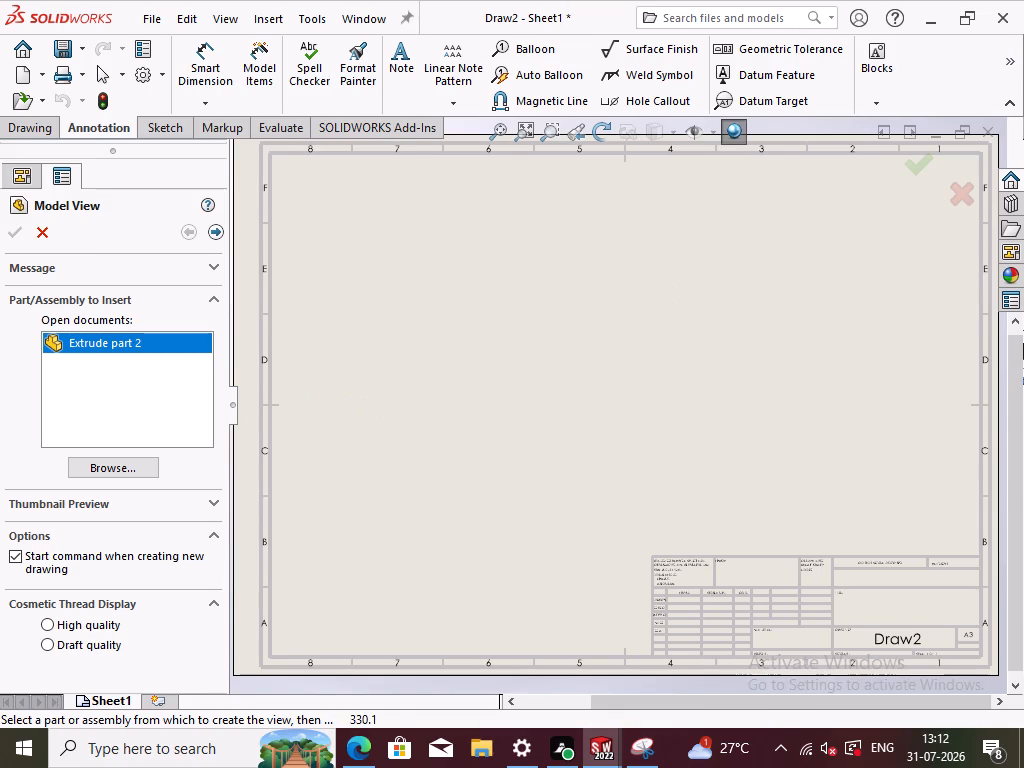
Insert front, top, right and isometric views of Extrude part 2 on the sheet in Hidden Lines Removed style.
double_click(132, 344)
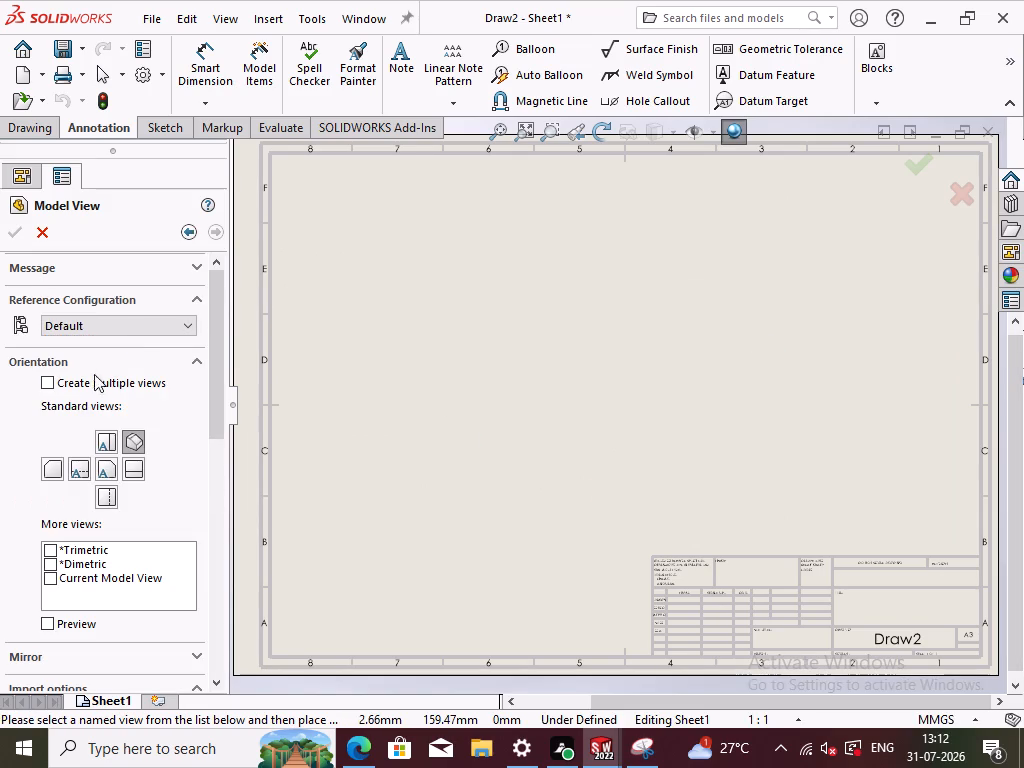
click(45, 378)
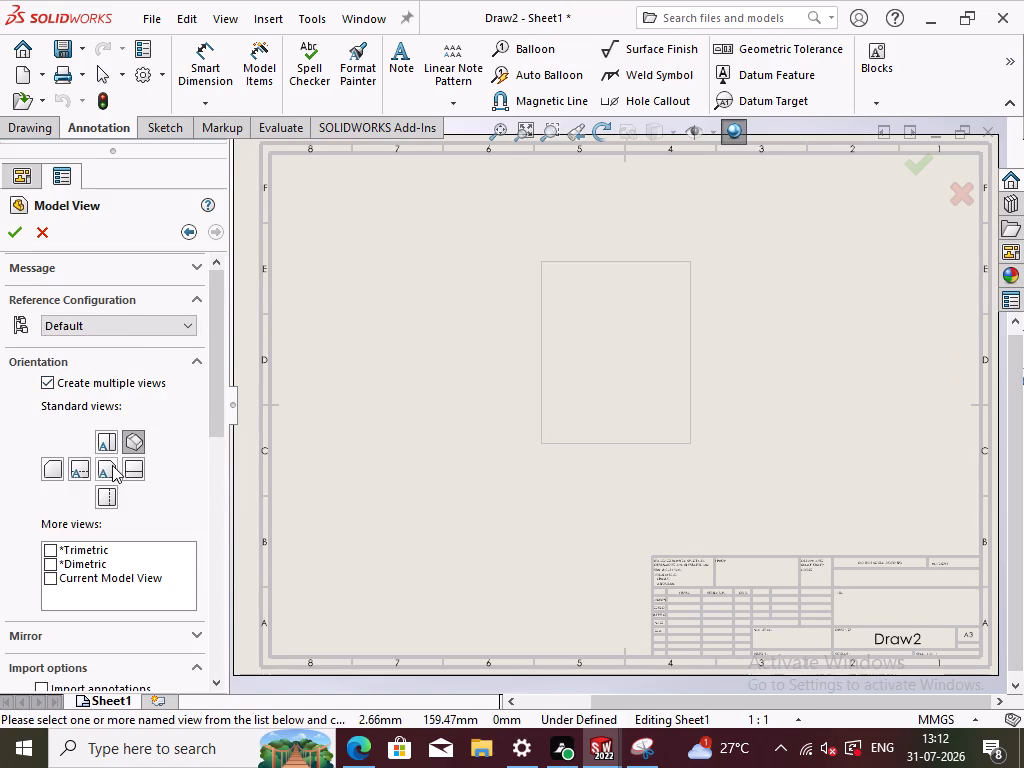
ctrl+click(109, 472)
ctrl+click(109, 438)
ctrl+click(135, 464)
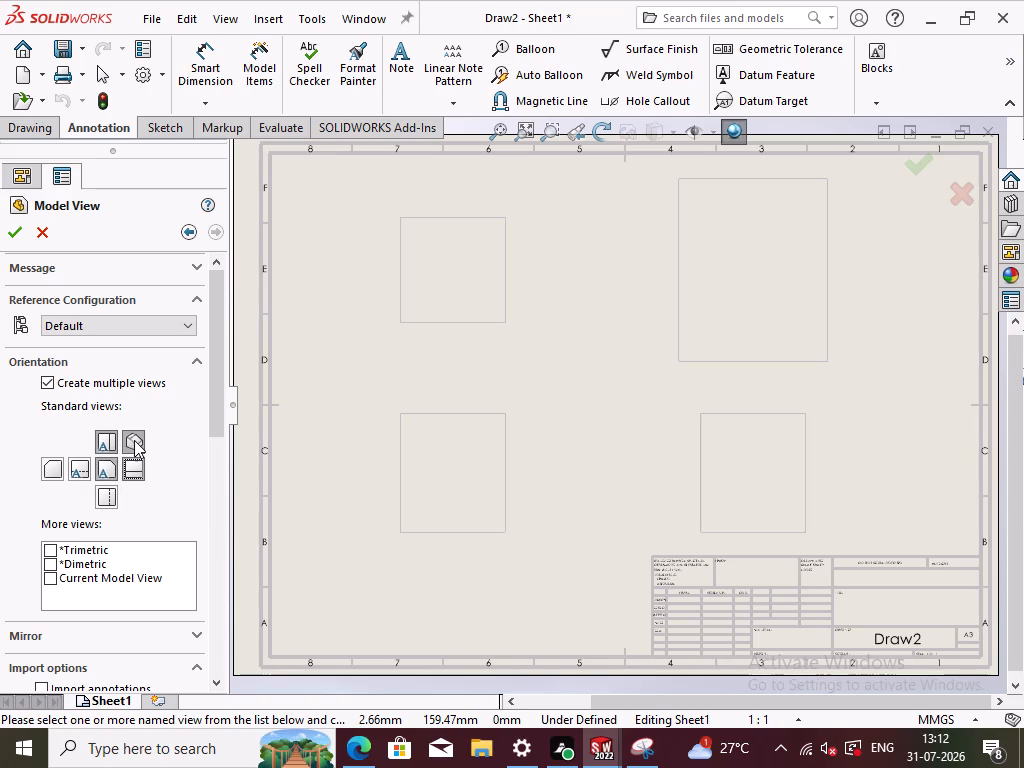
ctrl+click(134, 440)
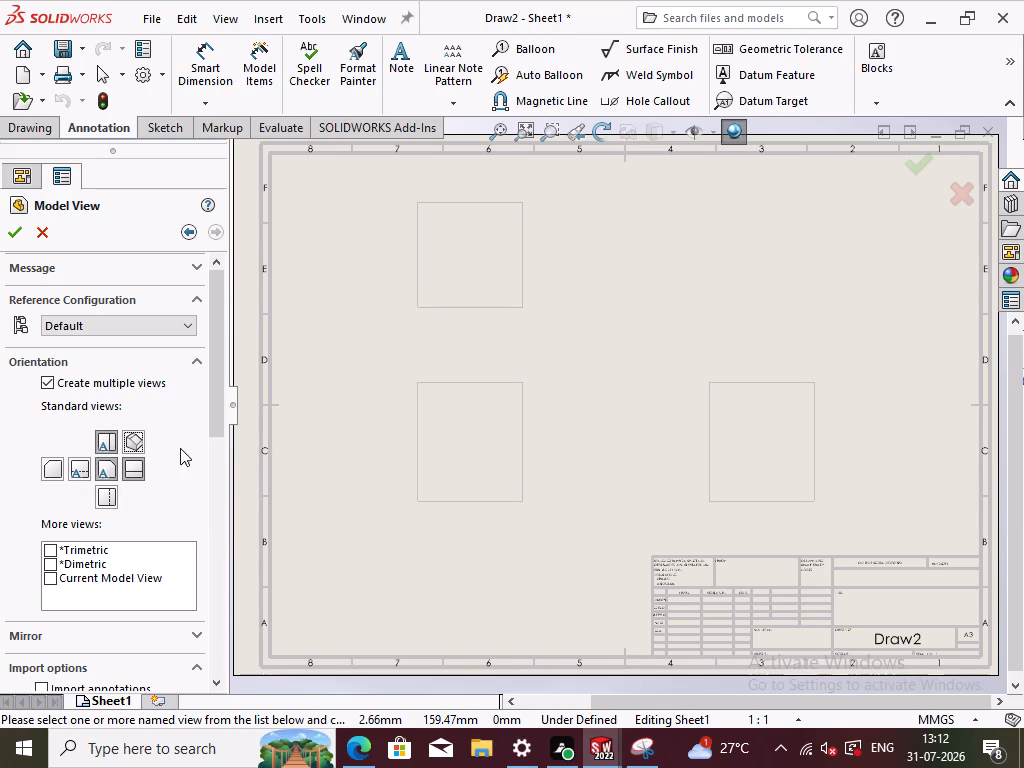
click(138, 441)
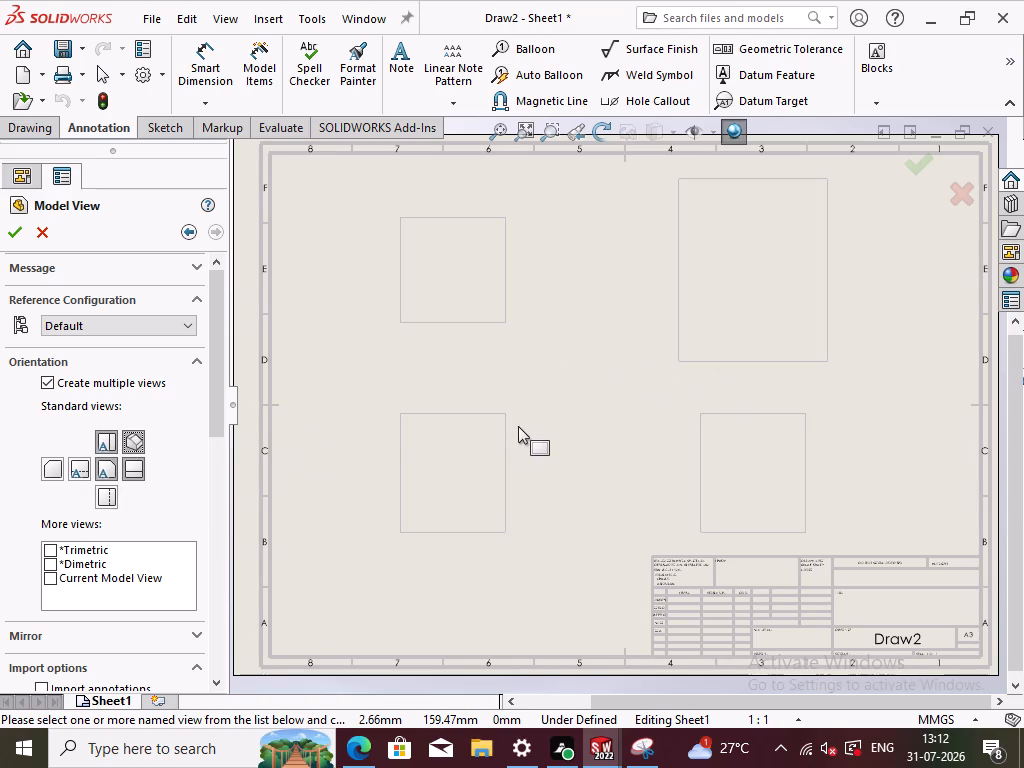
drag(220, 405, 213, 470)
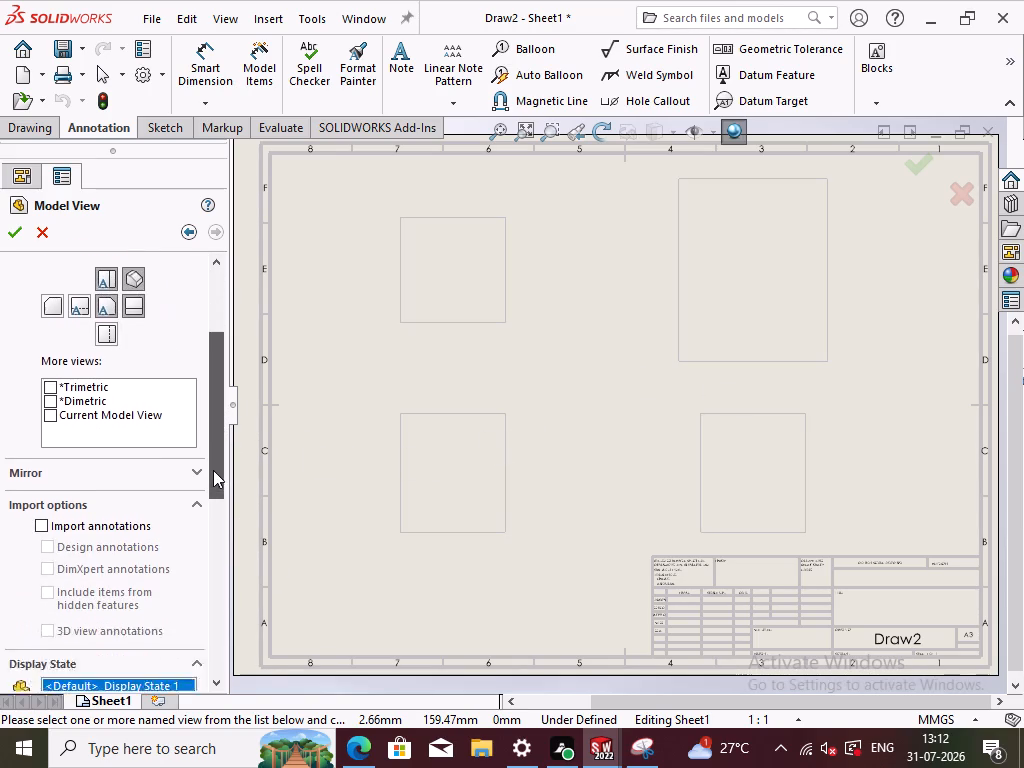
drag(213, 470, 207, 553)
click(130, 571)
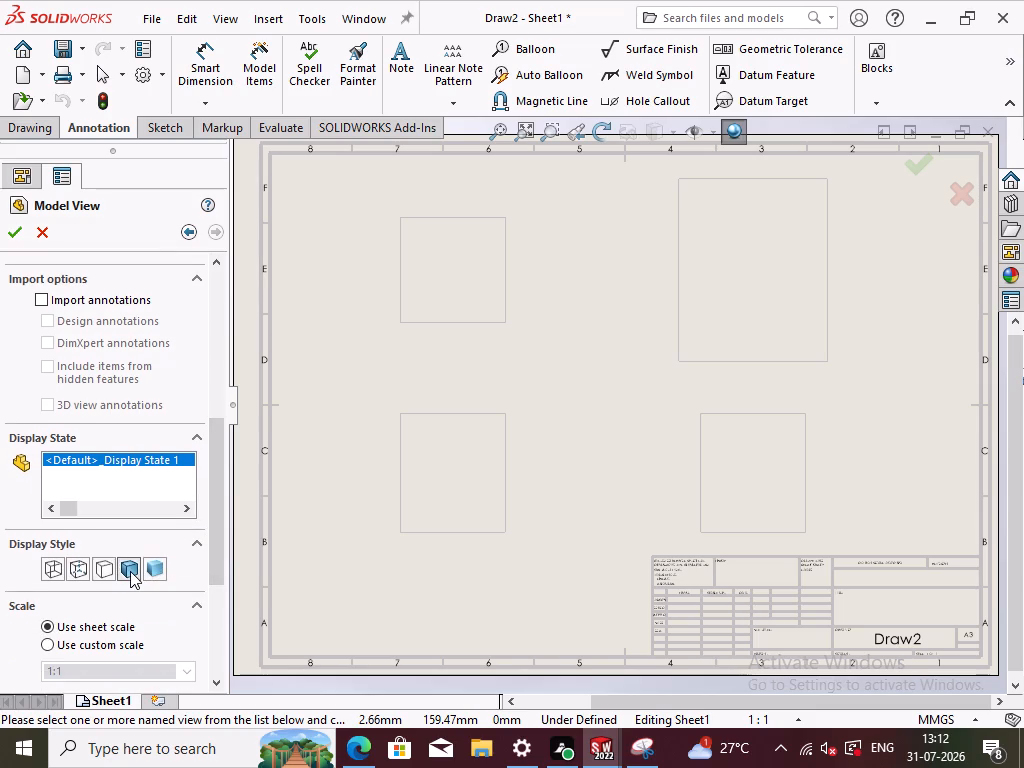
click(130, 571)
click(102, 565)
click(19, 241)
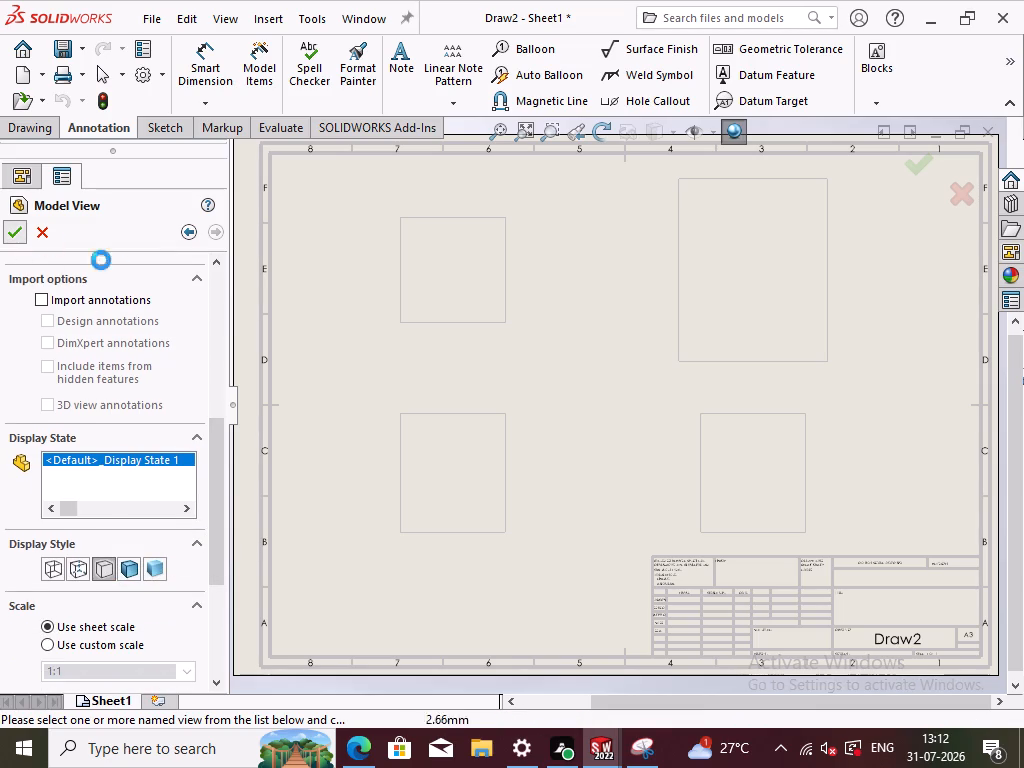
click(585, 367)
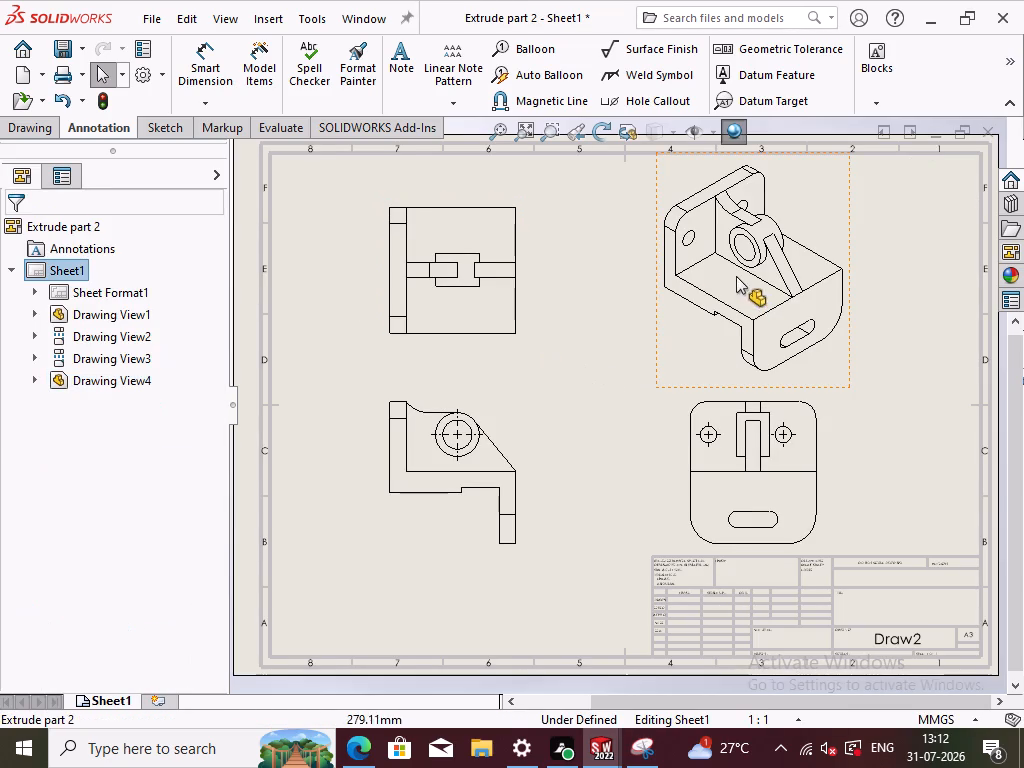
Set the isometric view's display style to Shaded With Edges.
double_click(727, 282)
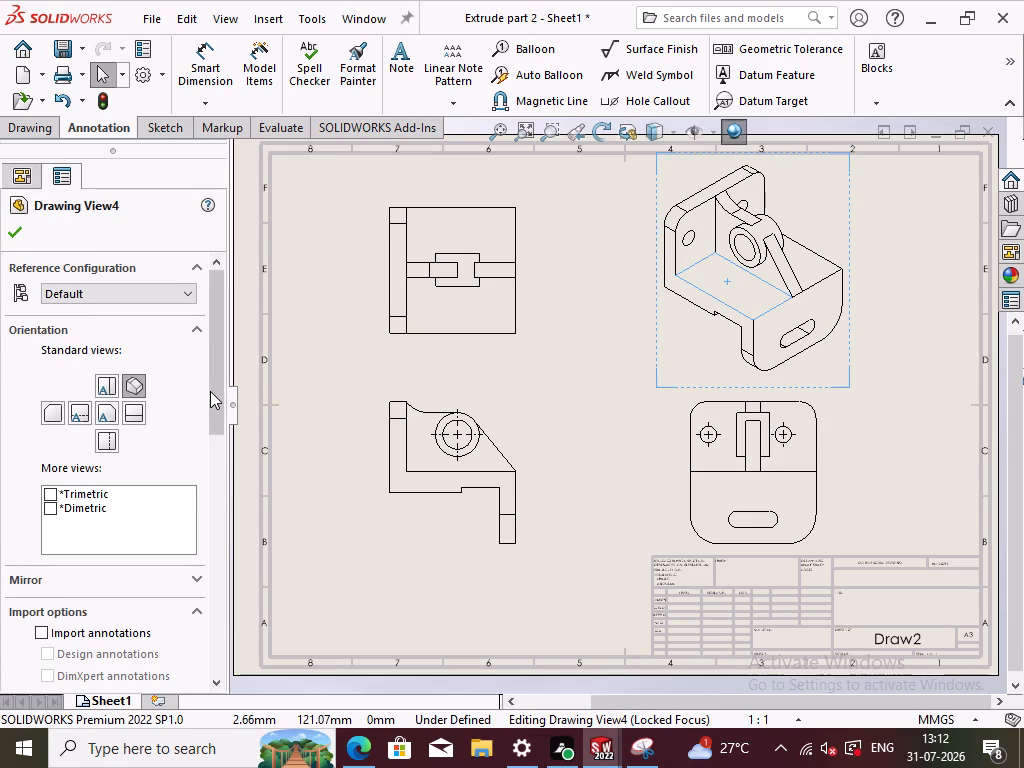
drag(216, 396, 223, 532)
click(129, 539)
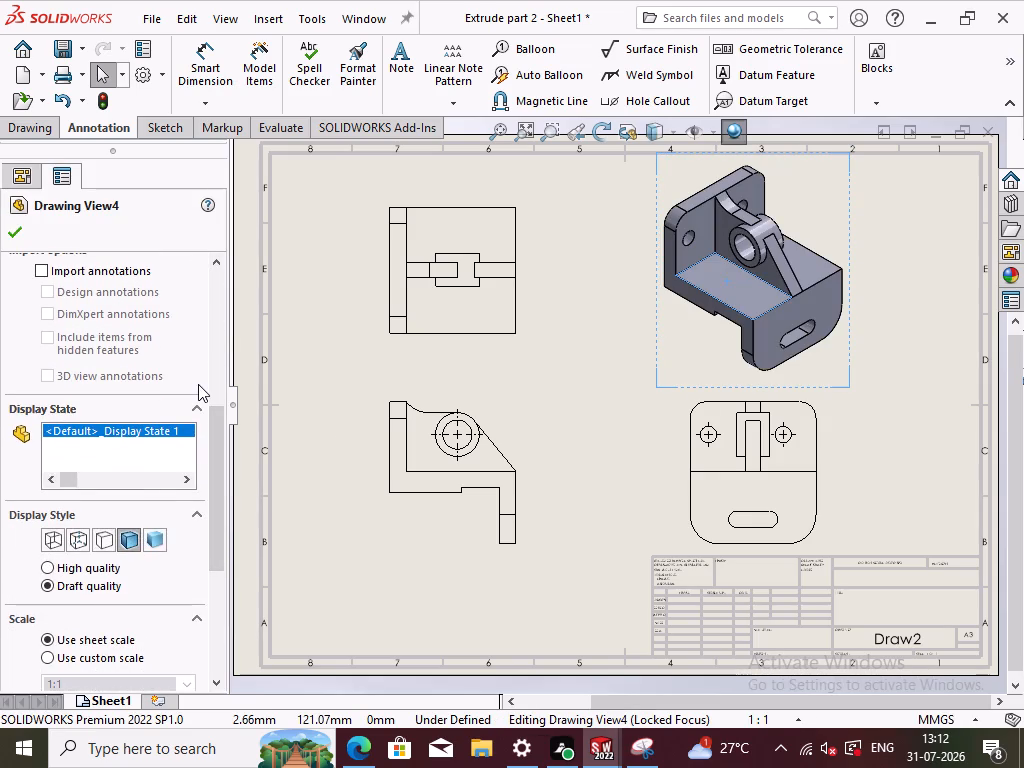
click(339, 330)
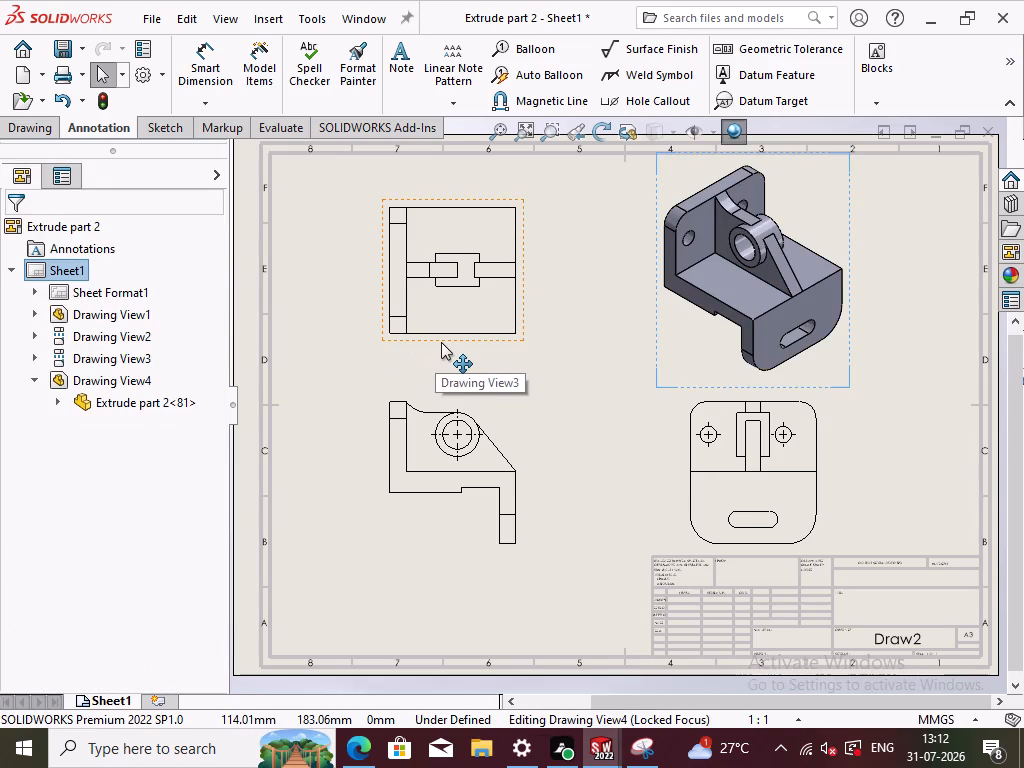
Set the top view's display style to Hidden Lines Visible.
double_click(441, 342)
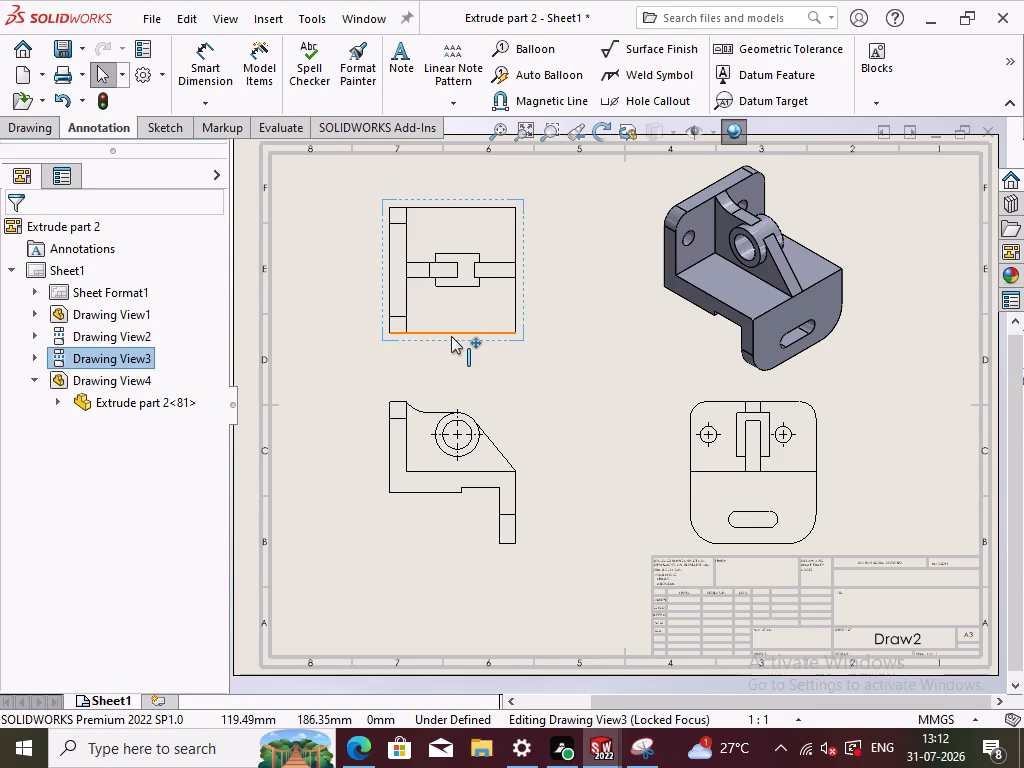
double_click(451, 336)
drag(218, 407, 222, 502)
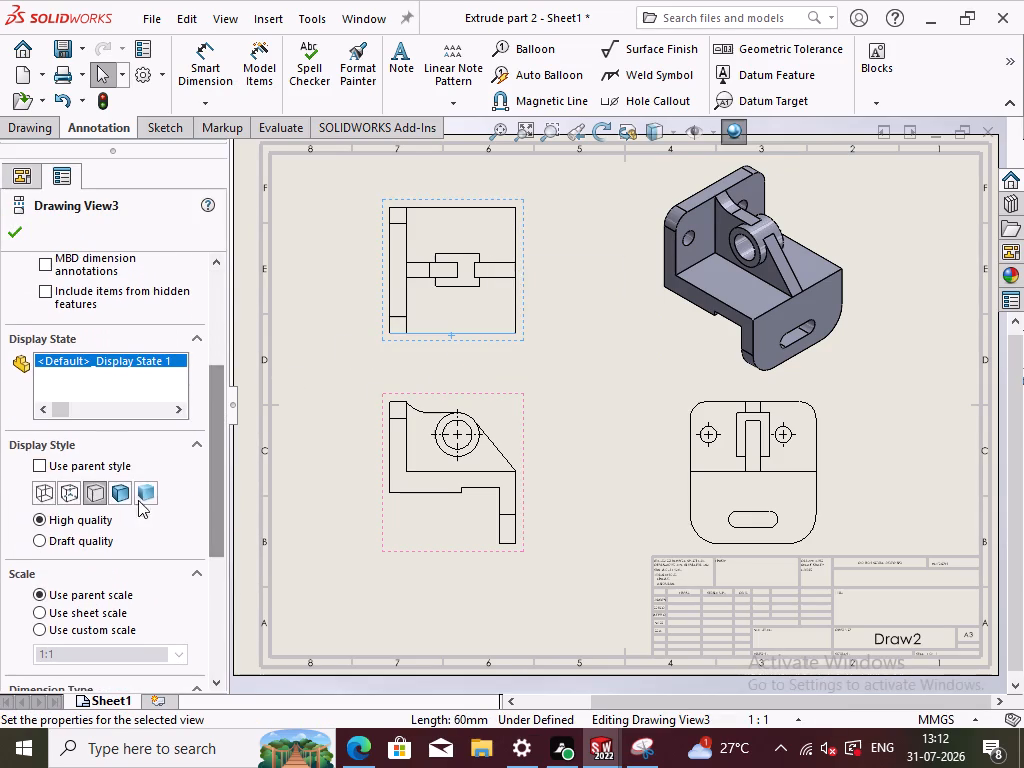
click(67, 485)
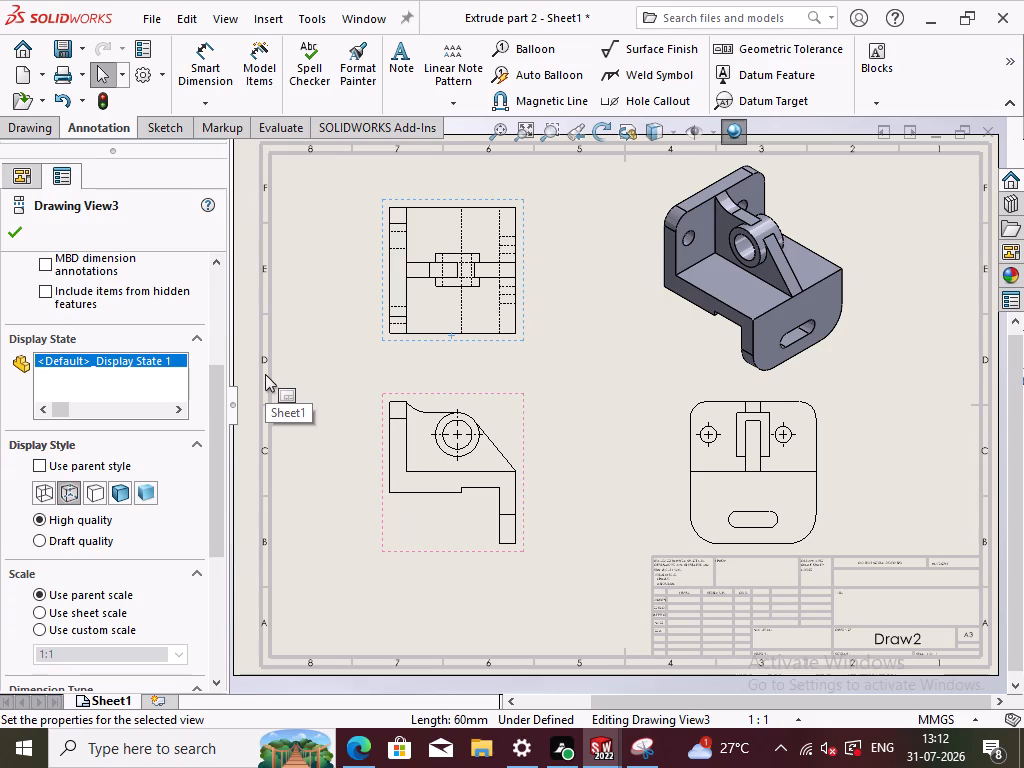
click(9, 237)
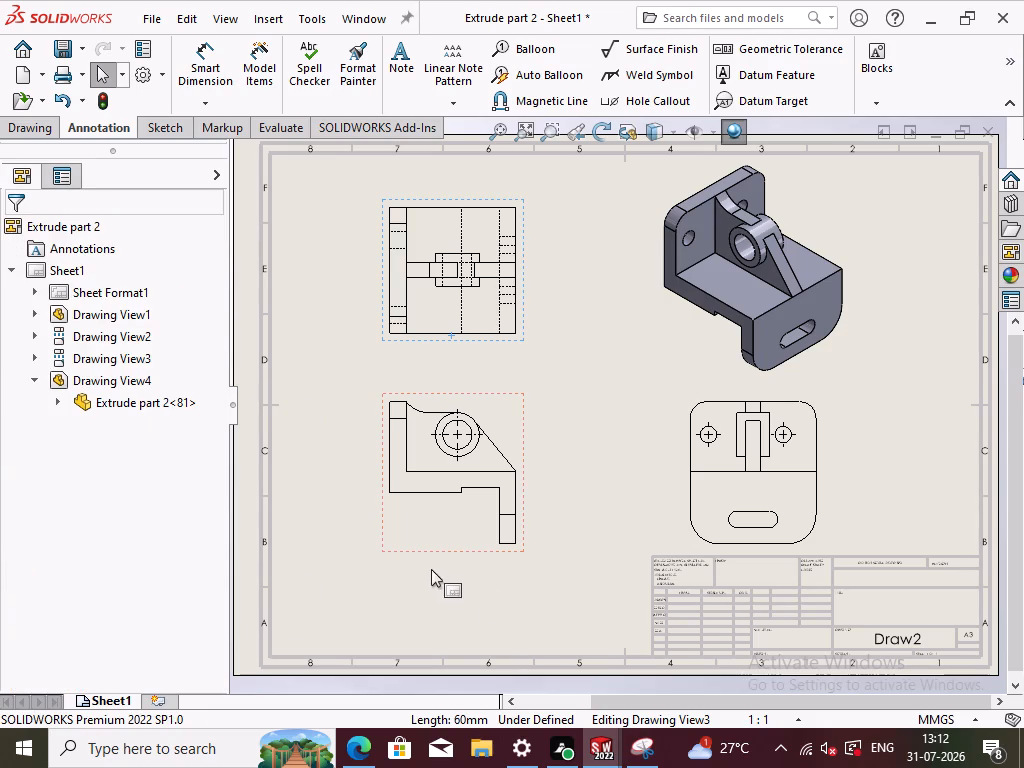
Set the front view's display style to Hidden Lines Visible.
double_click(432, 557)
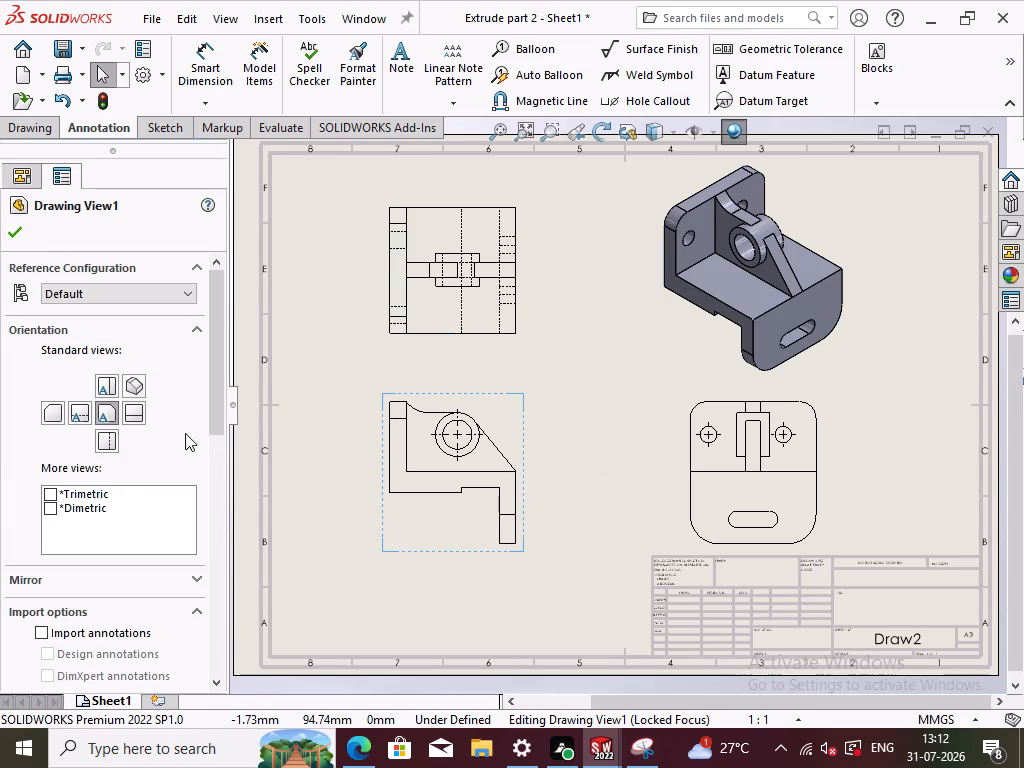
drag(213, 400, 208, 520)
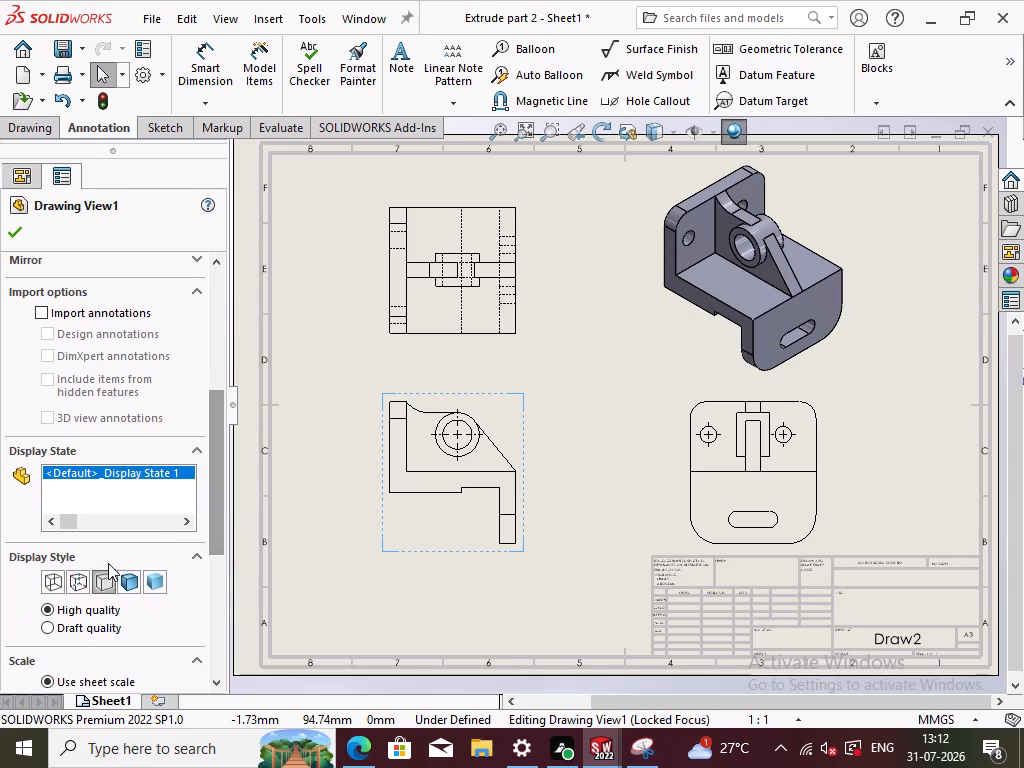
click(81, 580)
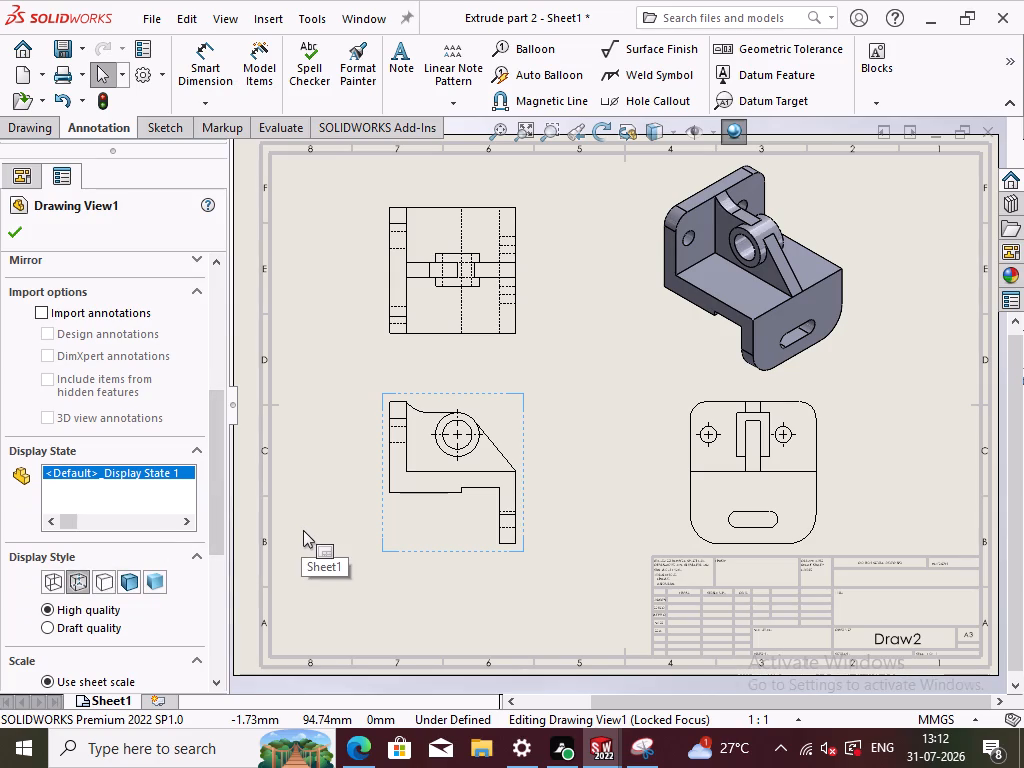
click(303, 530)
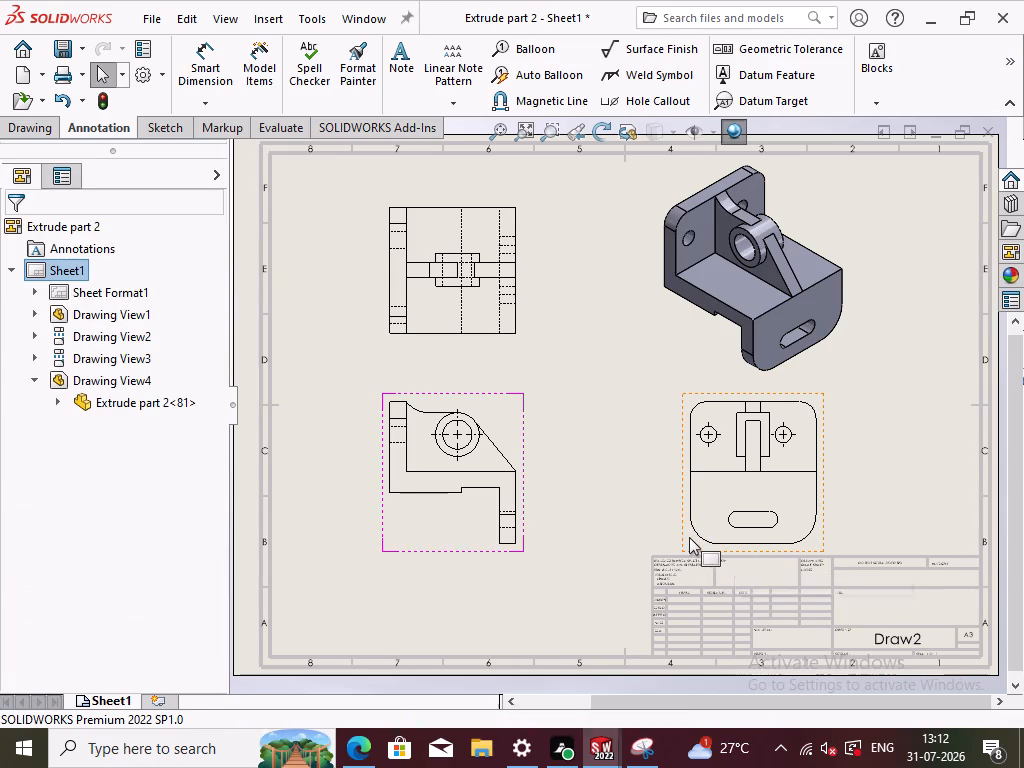
Set the right view's display style to Hidden Lines Visible.
double_click(689, 537)
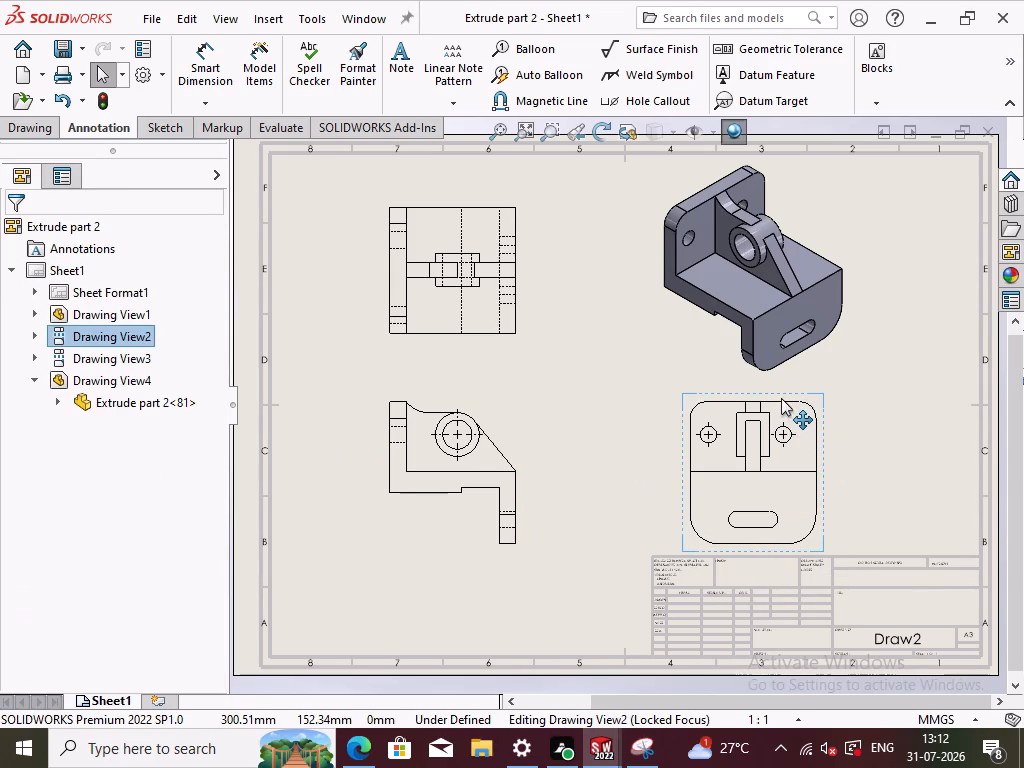
click(781, 398)
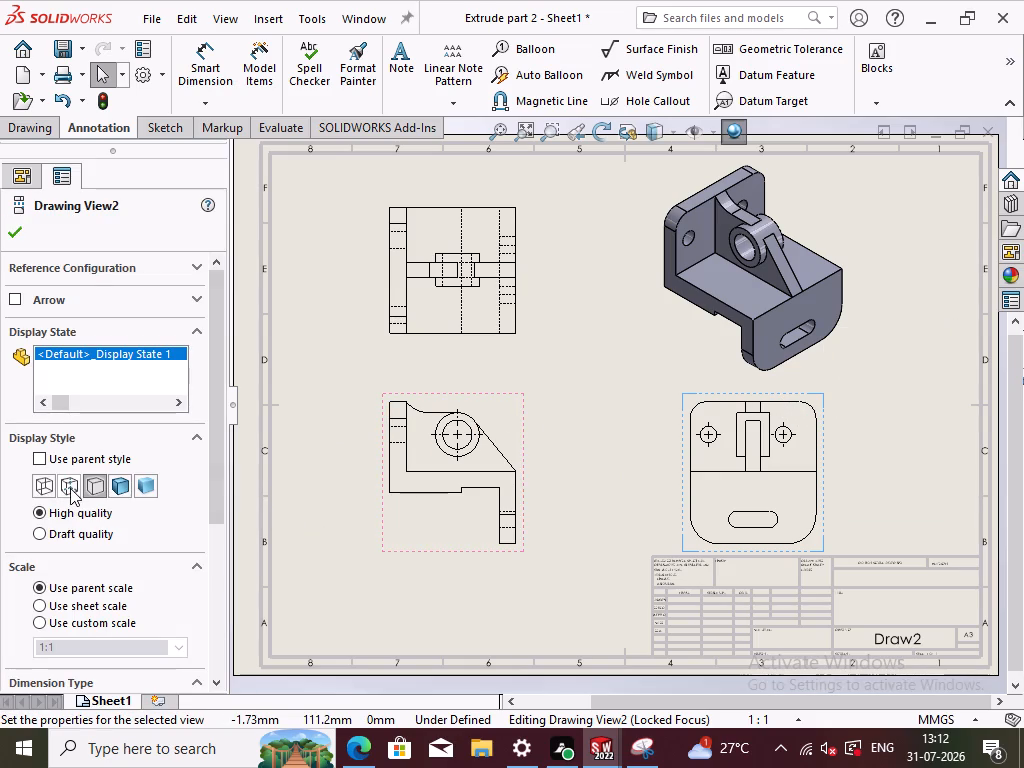
click(70, 488)
click(310, 483)
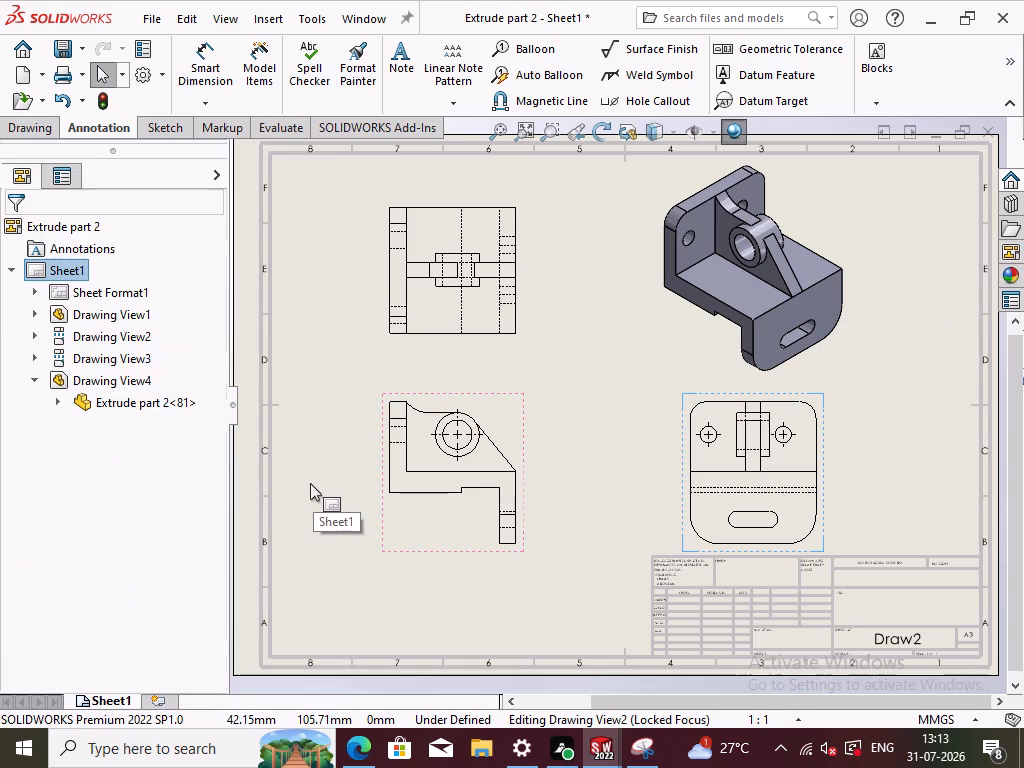
click(428, 562)
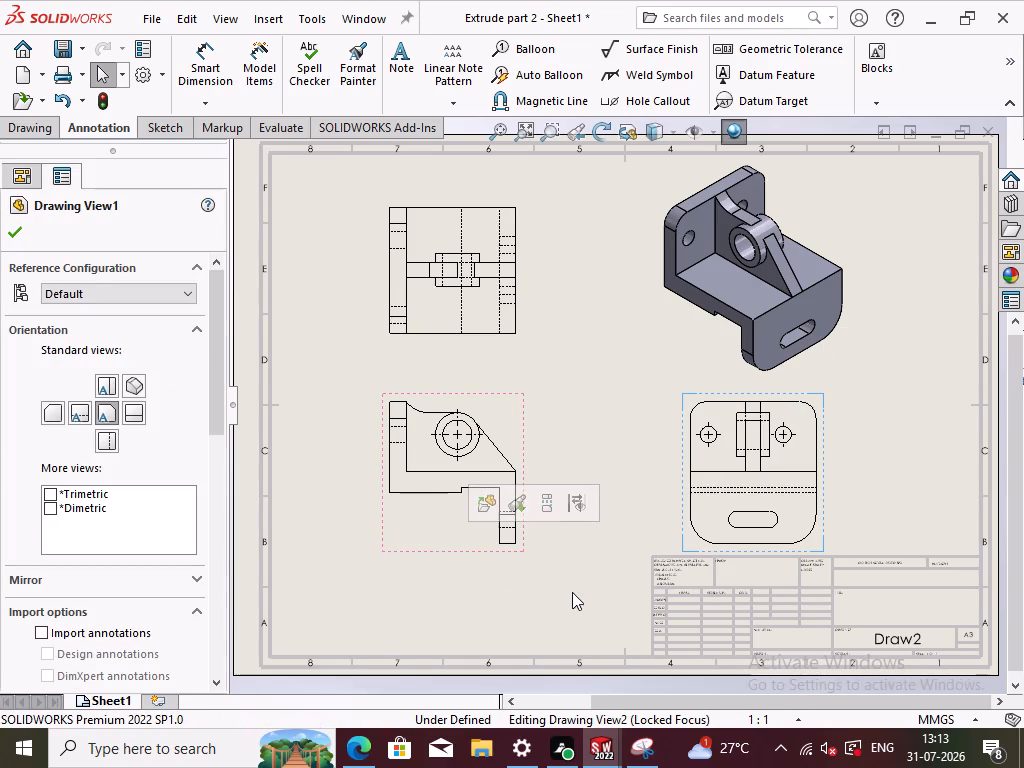
click(612, 544)
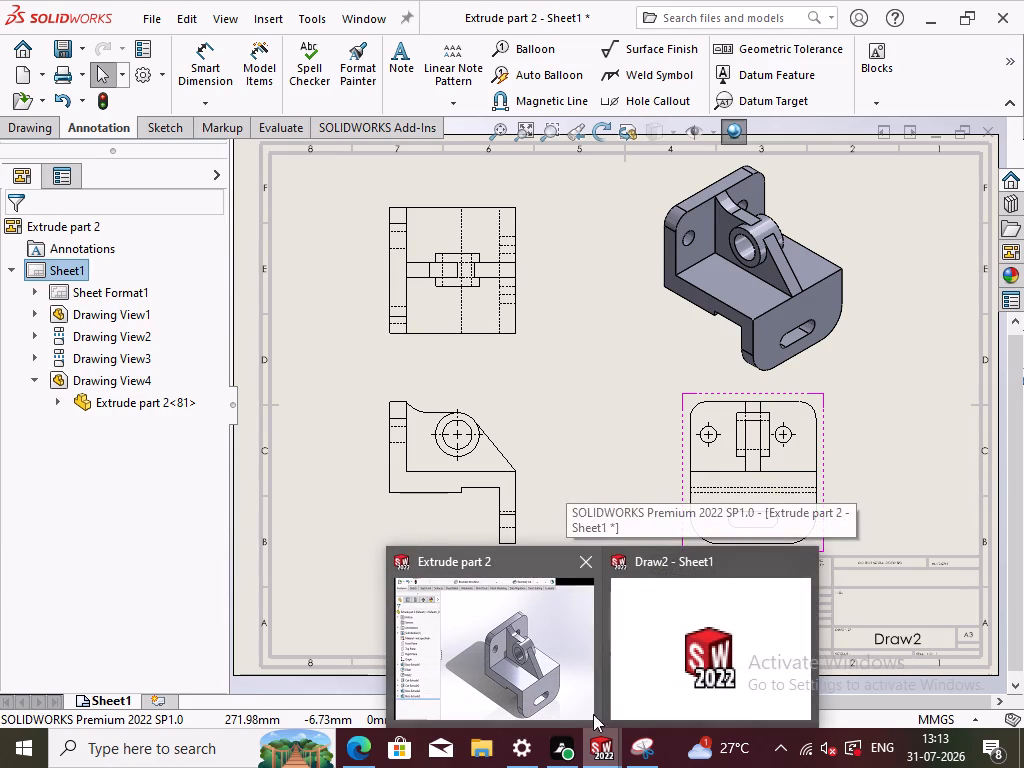
In the Extrude part 2 model, chamfer the four edges where the central web meets the back plate and base, 2 mm at 45 degrees.
click(546, 679)
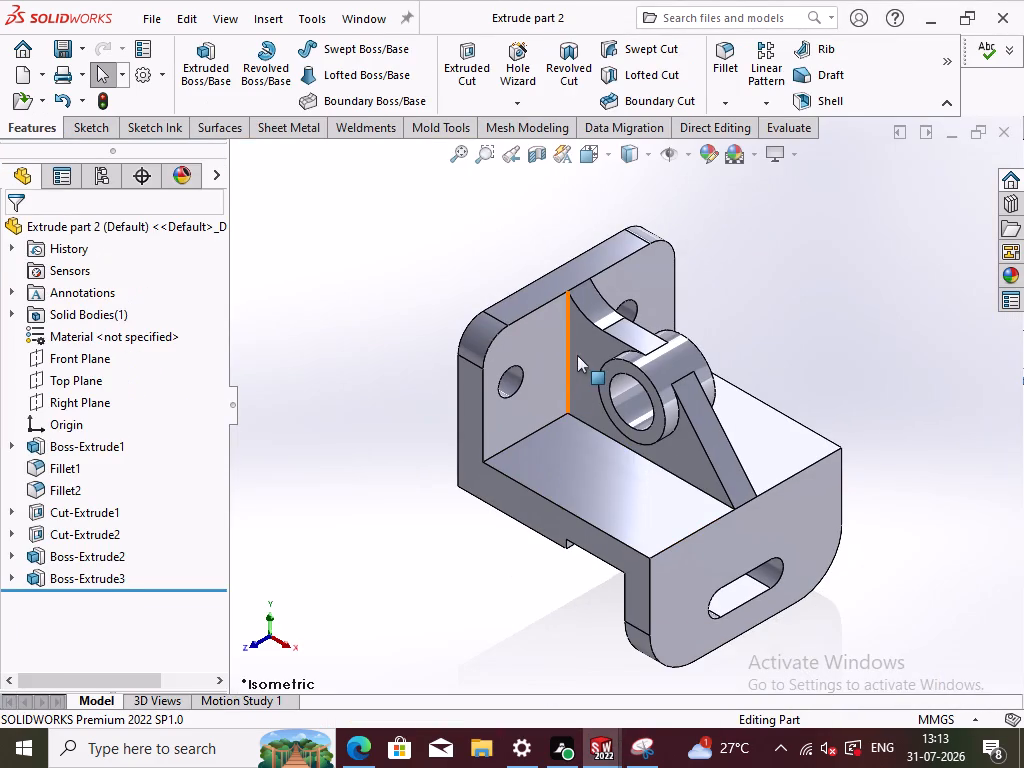
click(569, 354)
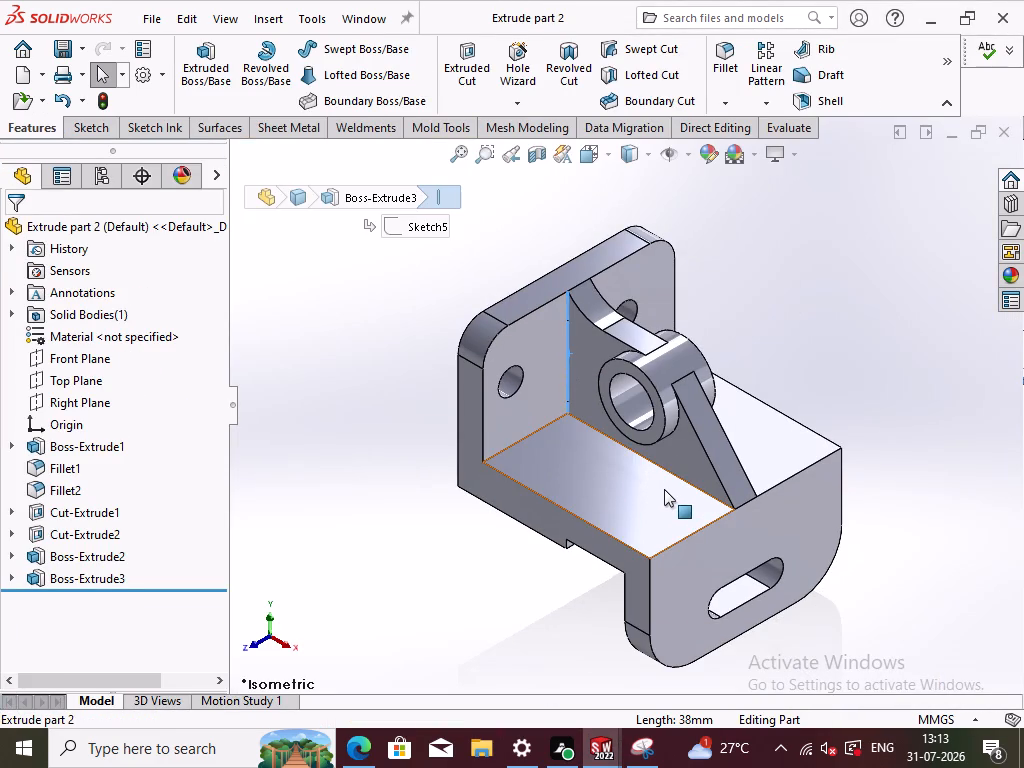
ctrl+click(682, 477)
ctrl+middle_drag(917, 418, 913, 423)
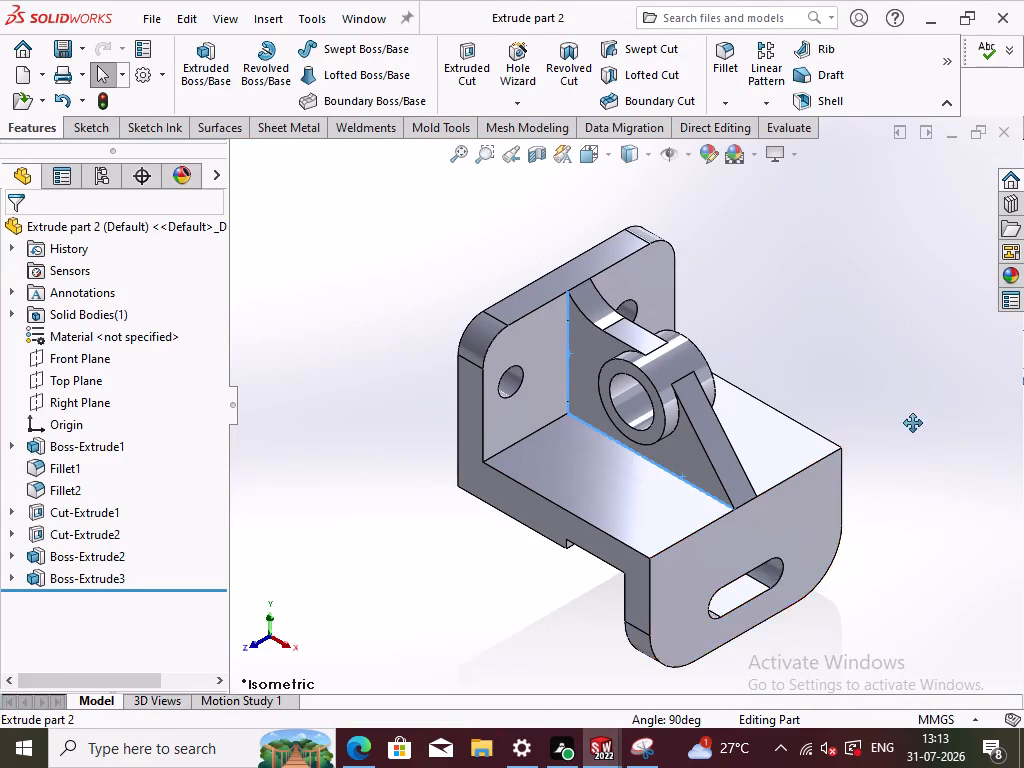
ctrl+middle_drag(913, 423, 796, 488)
middle_drag(803, 485, 633, 563)
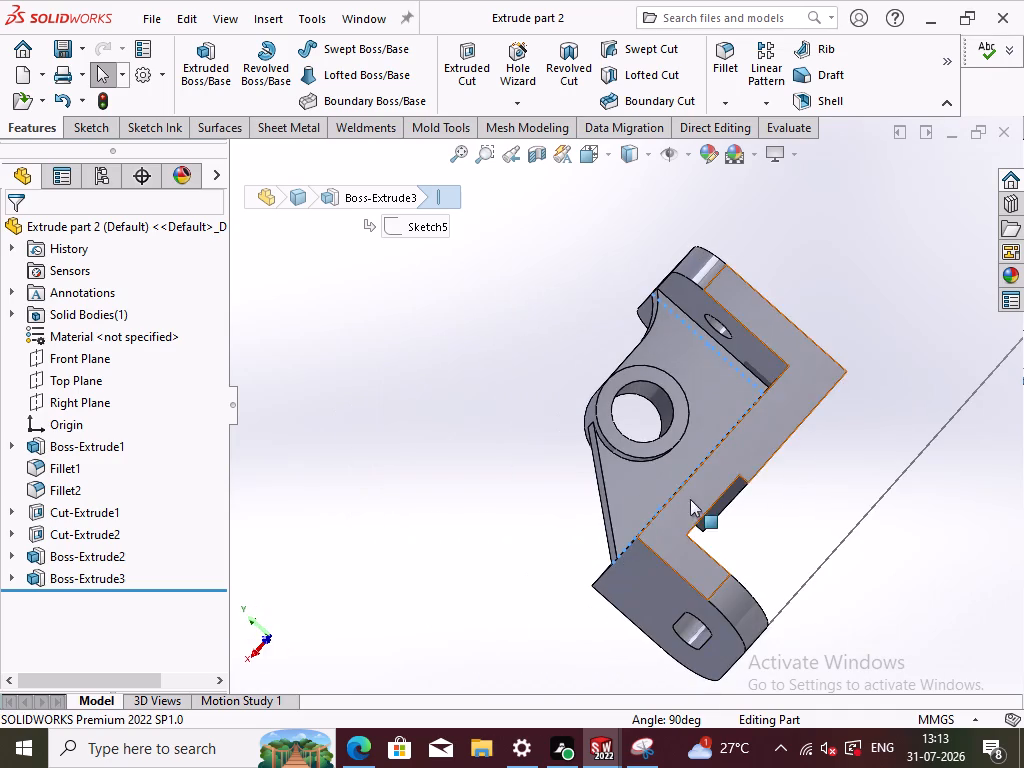
middle_drag(914, 442, 987, 486)
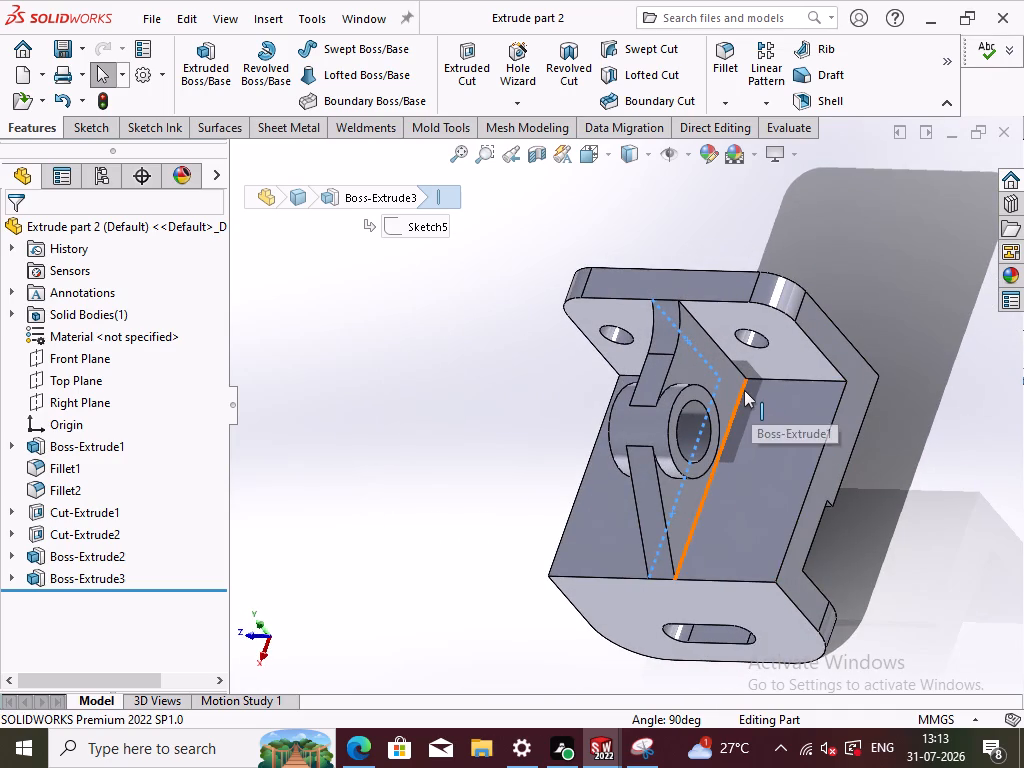
ctrl+click(744, 390)
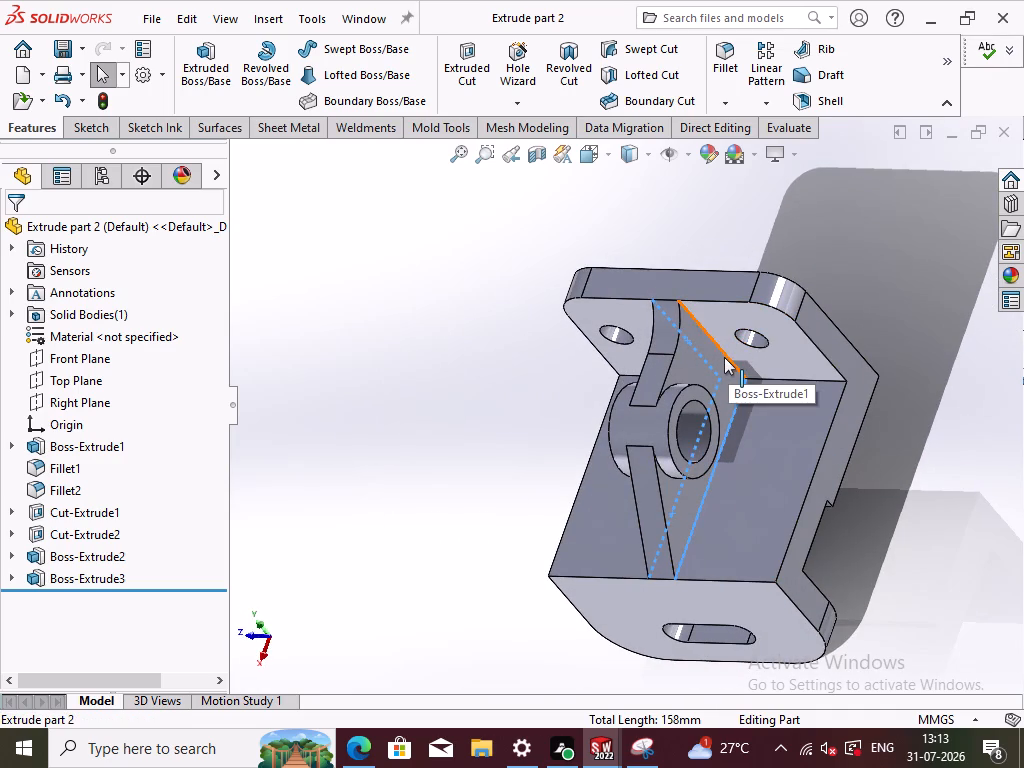
ctrl+click(724, 357)
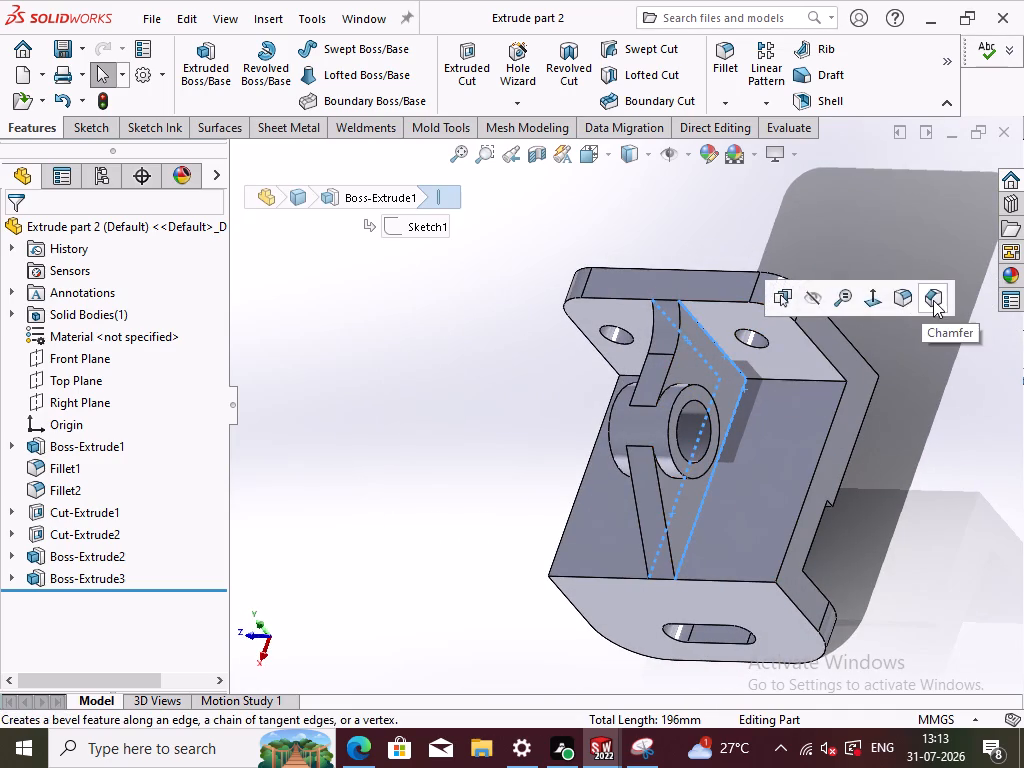
click(934, 299)
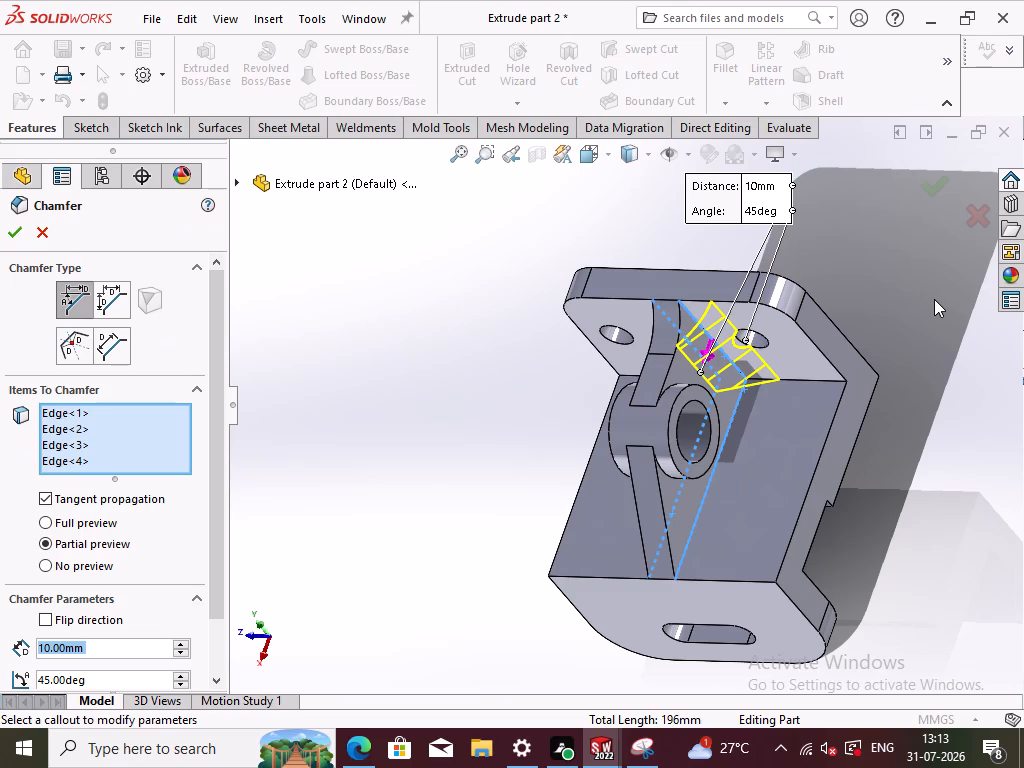
middle_drag(327, 417, 376, 364)
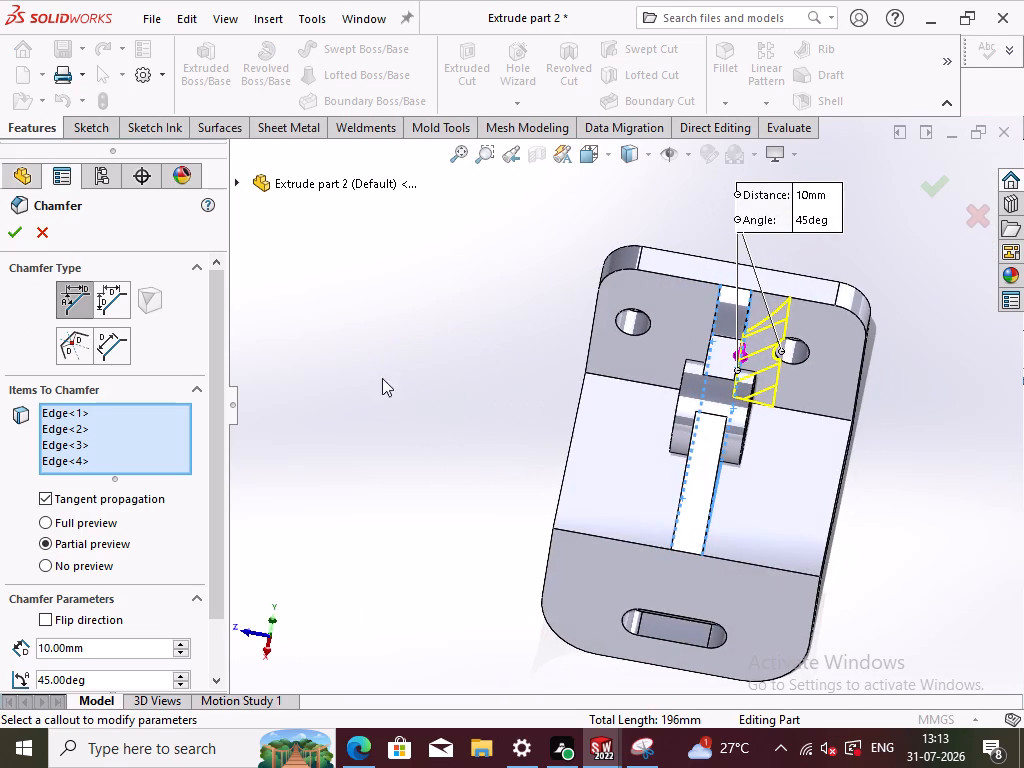
double_click(125, 648)
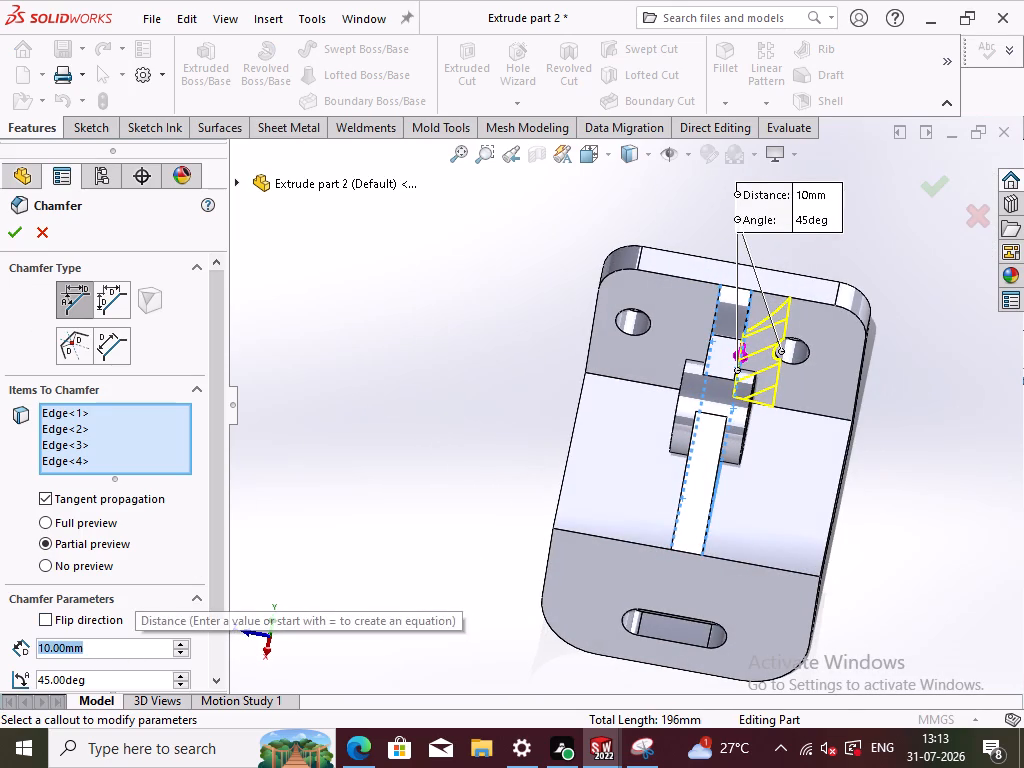
key(2)
click(370, 490)
middle_drag(425, 491, 385, 441)
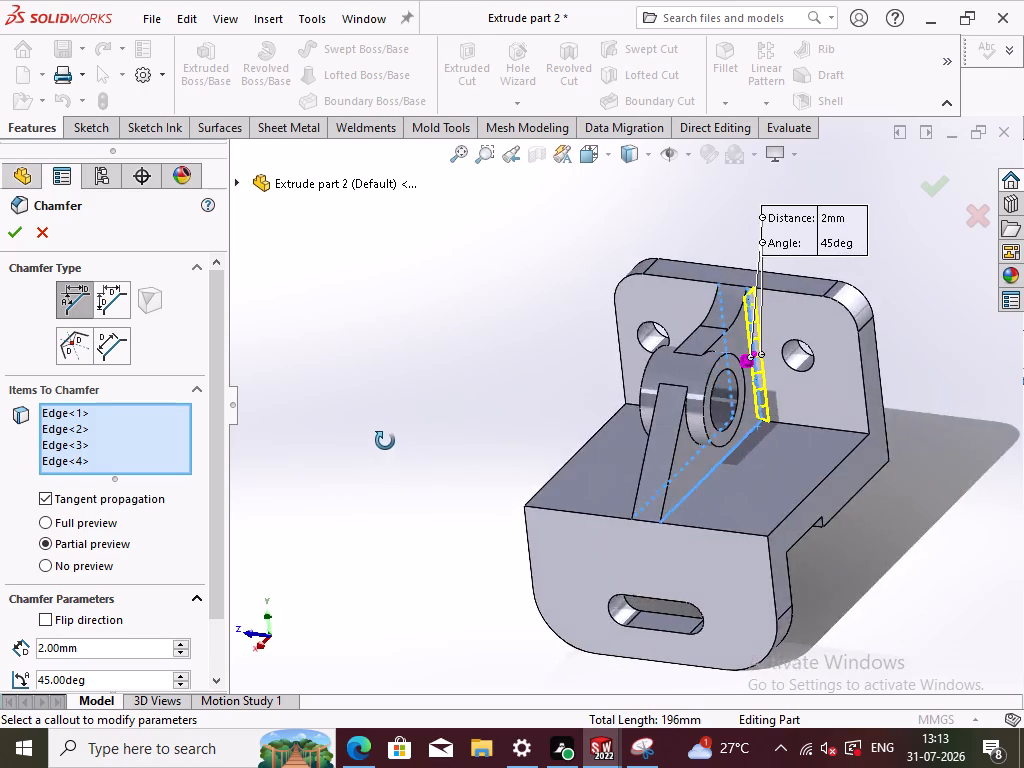
middle_drag(385, 441, 439, 462)
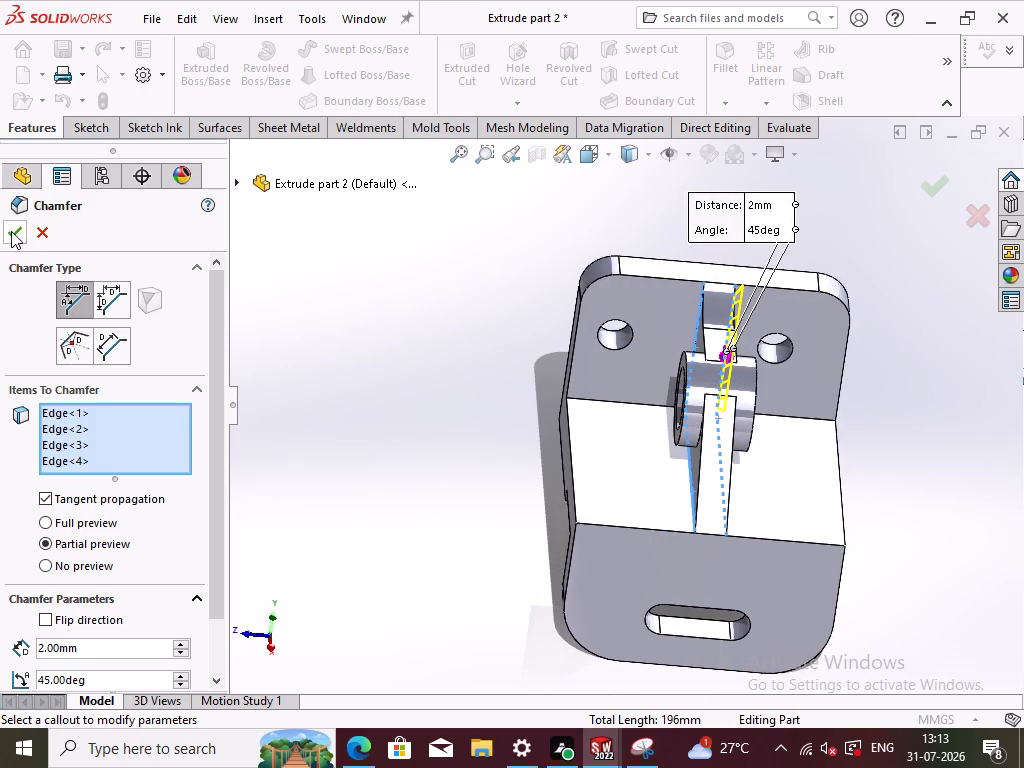
click(11, 231)
click(452, 436)
Check the chamfered web from the front and at an angle, and save the part.
middle_drag(472, 440, 575, 438)
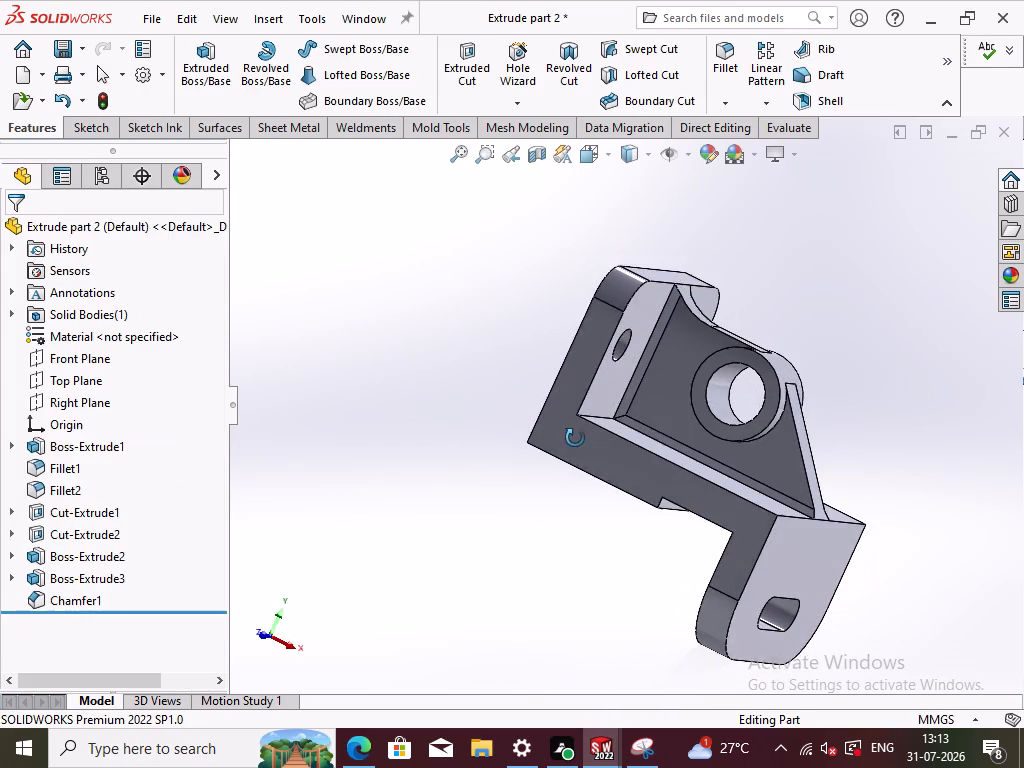
middle_drag(575, 438, 576, 441)
key(ctrl+1)
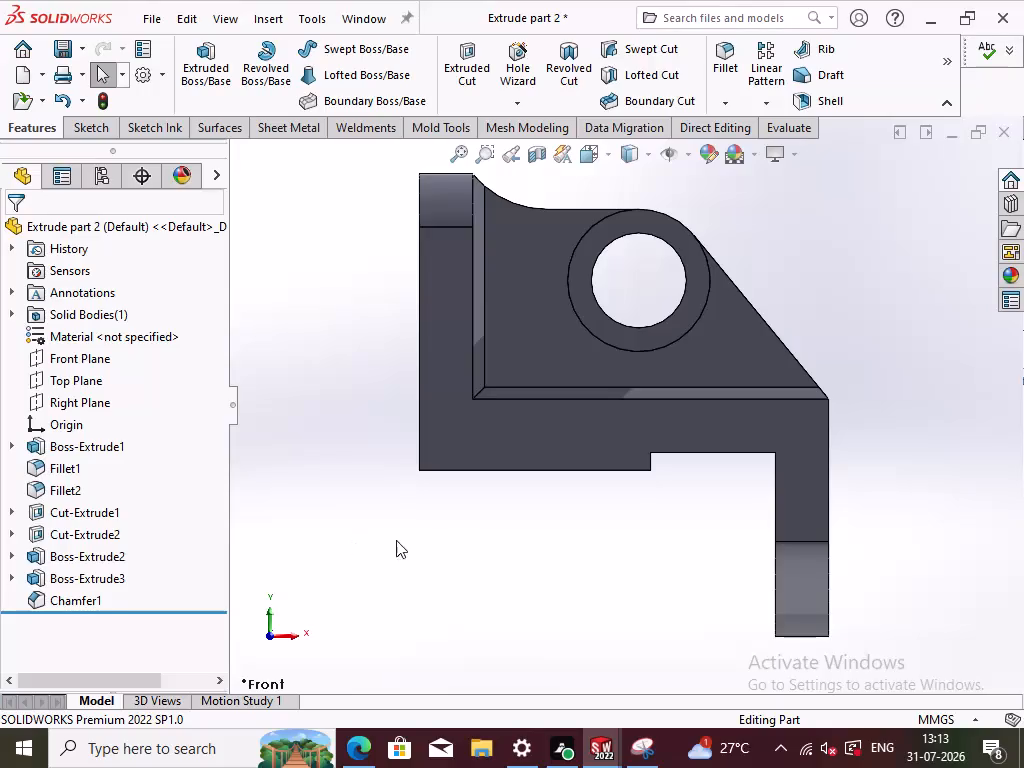
scroll(471, 540, up, 1)
middle_drag(697, 529, 679, 561)
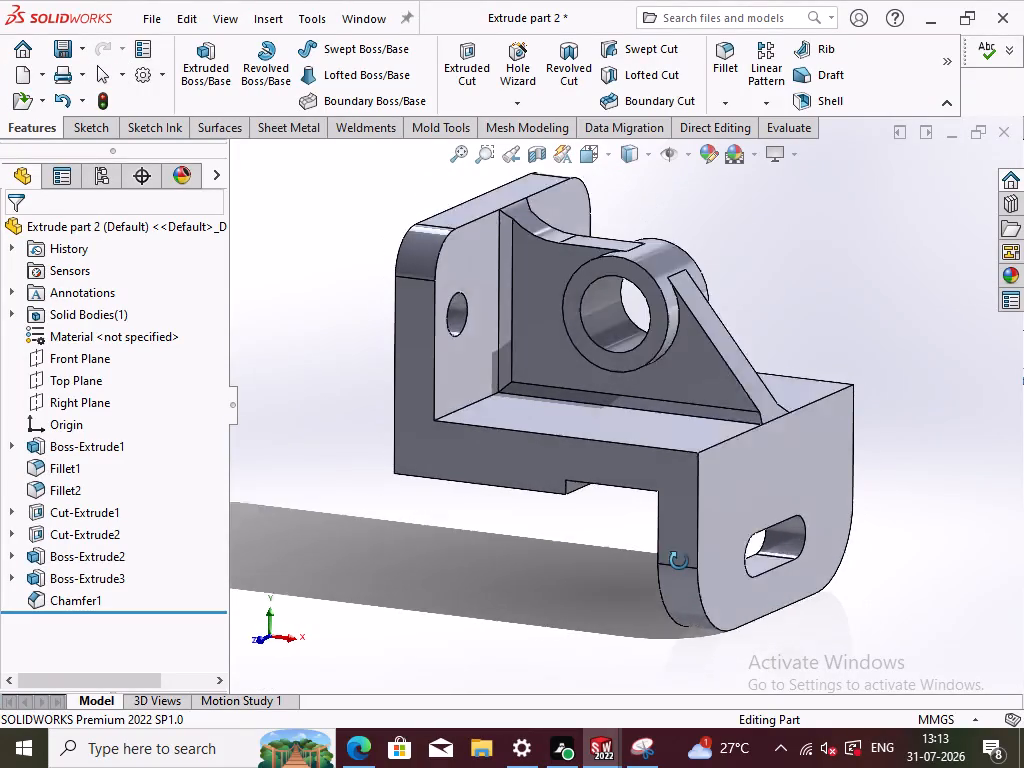
middle_drag(679, 561, 680, 561)
key(ctrl+s)
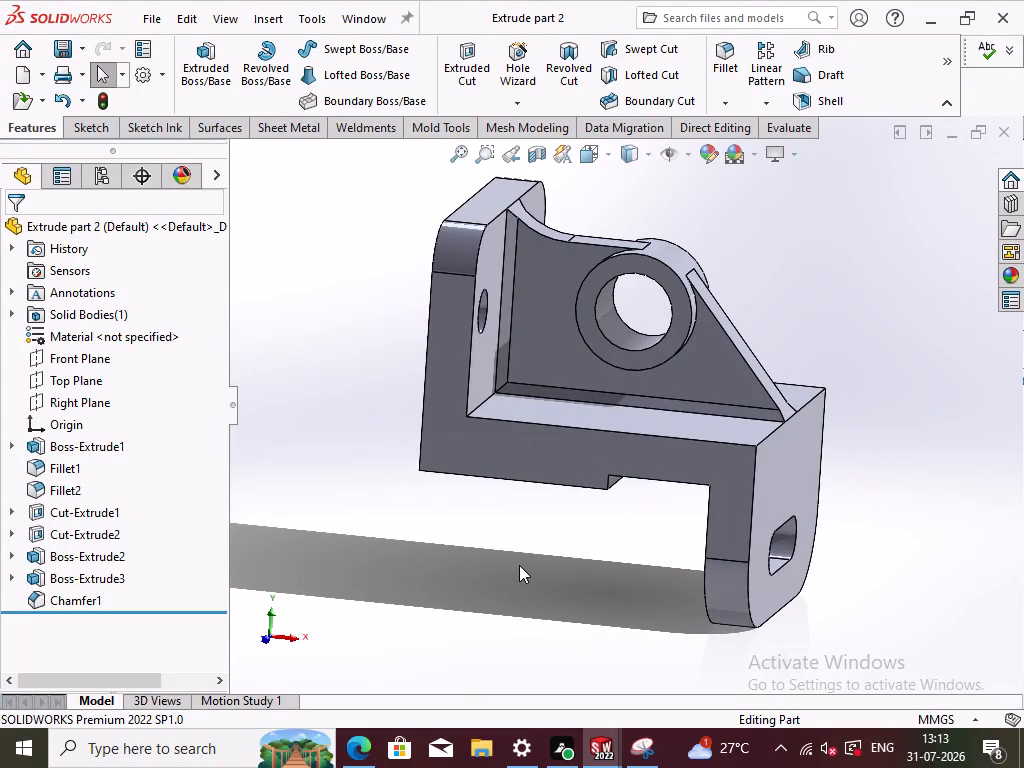
Orient the bracket to isometric and capture it as a new rectangular snip in Snipping Tool.
middle_drag(562, 557, 645, 541)
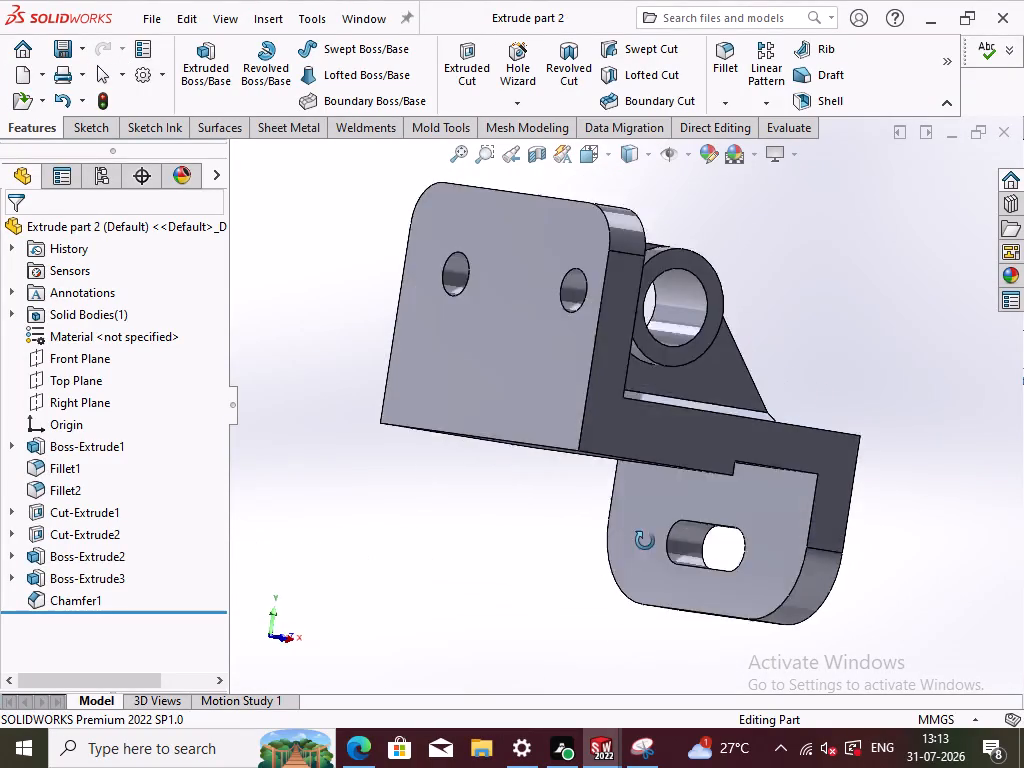
middle_drag(645, 541, 594, 550)
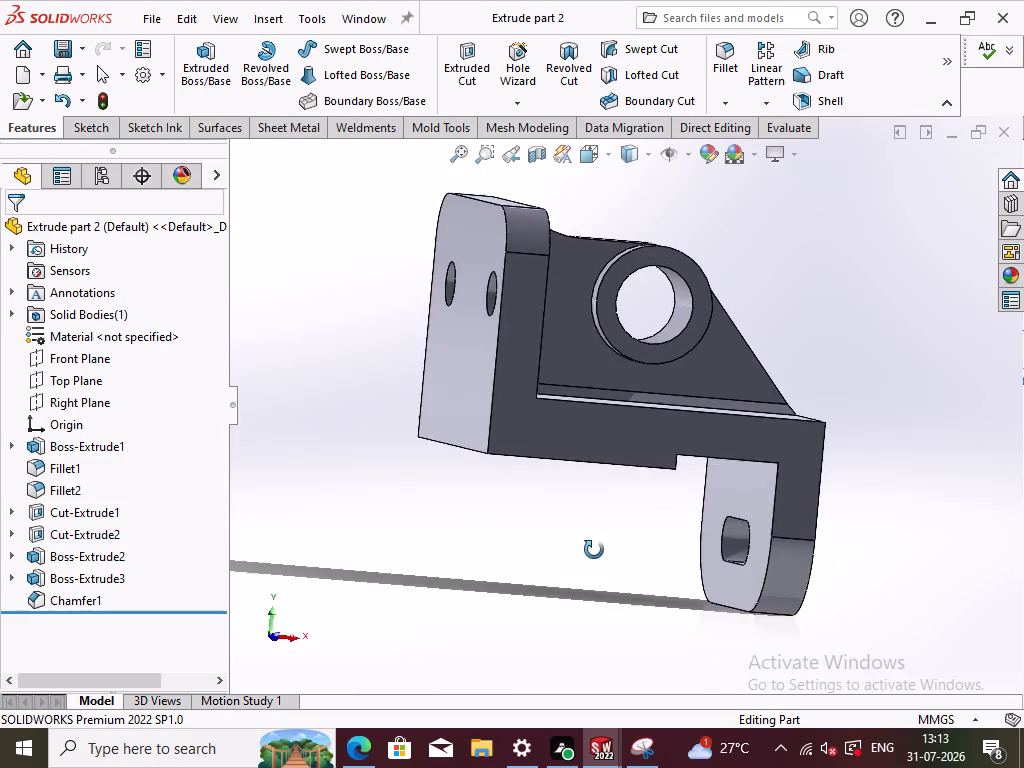
middle_drag(594, 550, 572, 545)
key(ctrl+7)
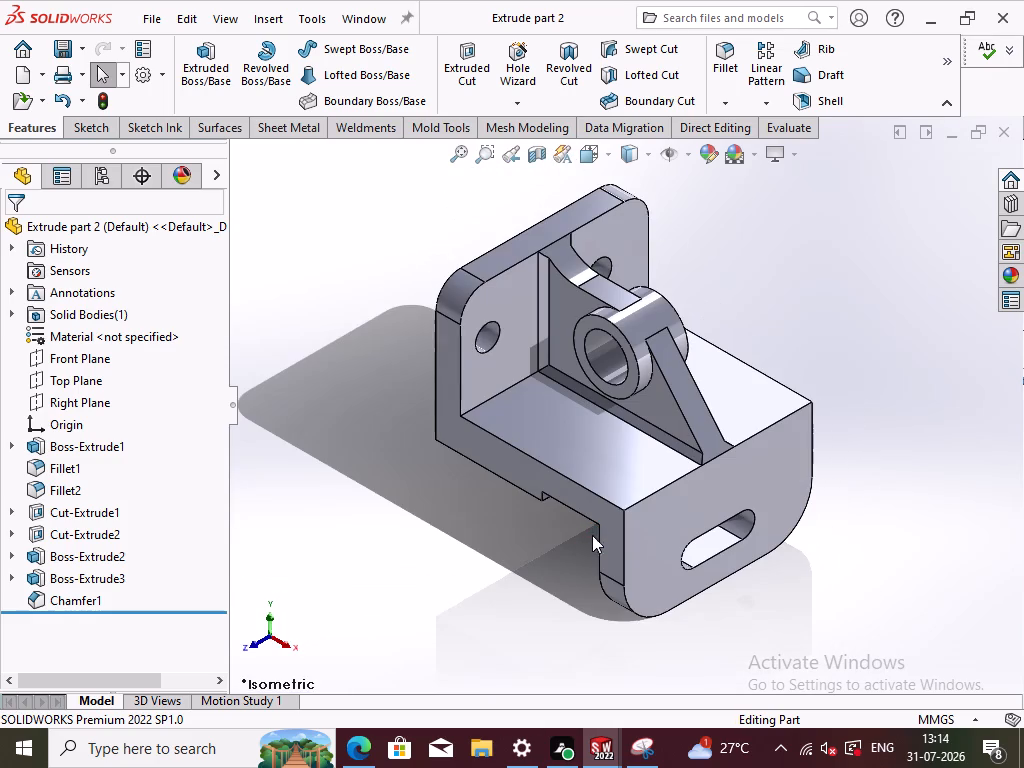
click(641, 751)
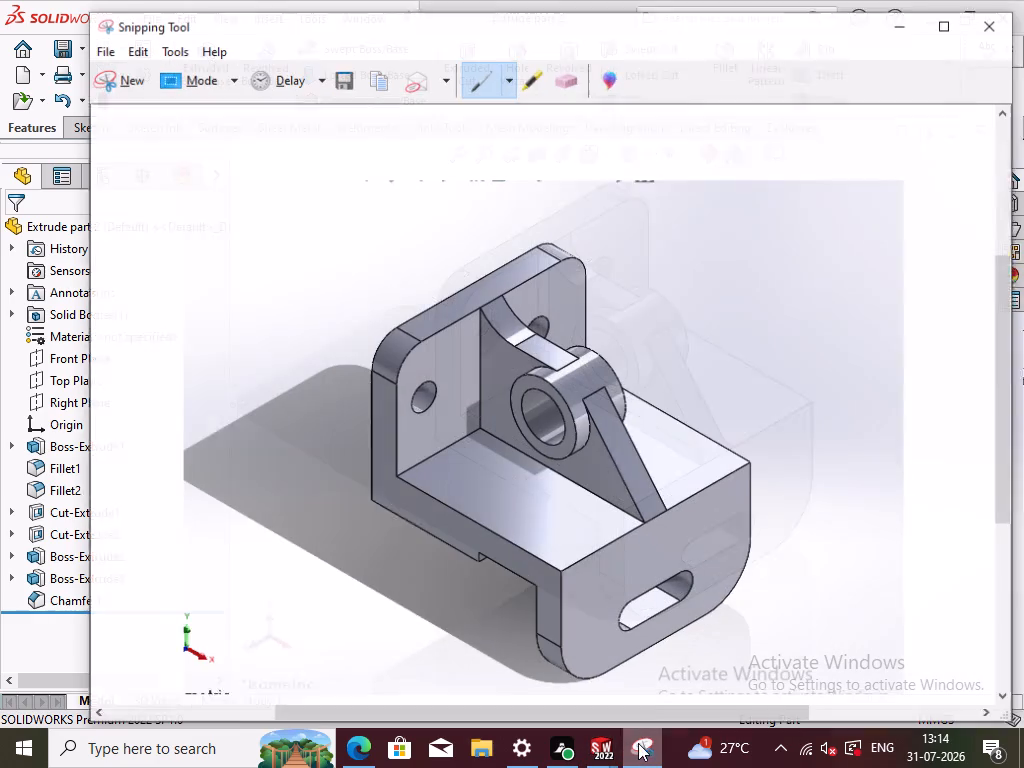
click(115, 70)
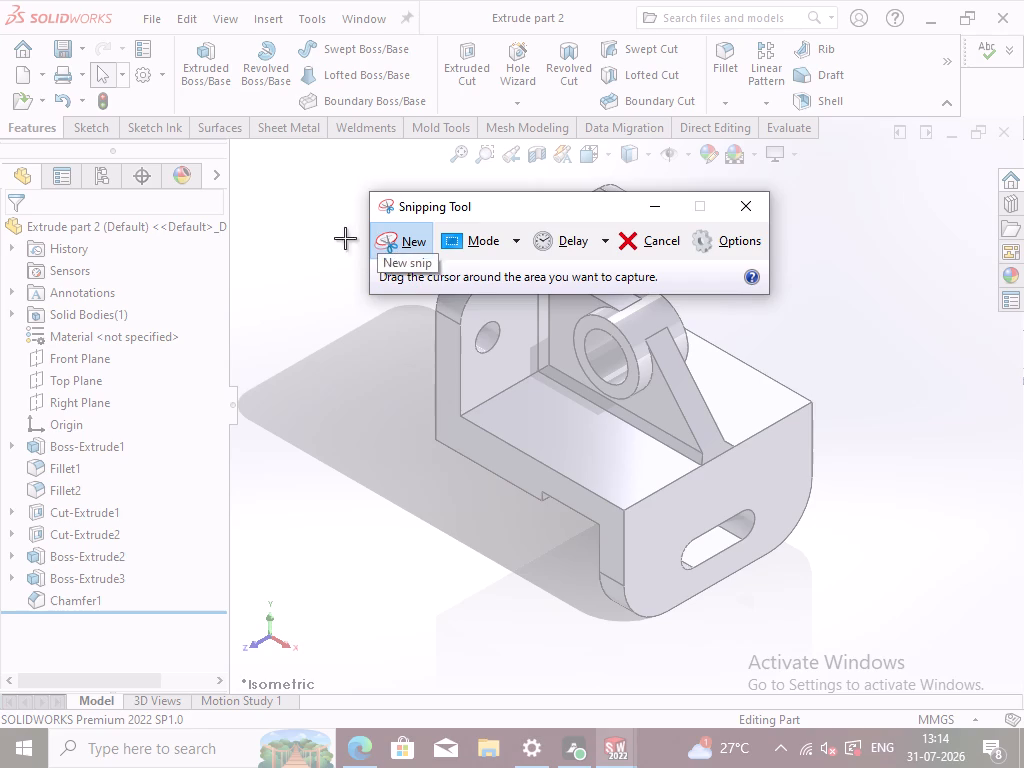
drag(283, 179, 920, 479)
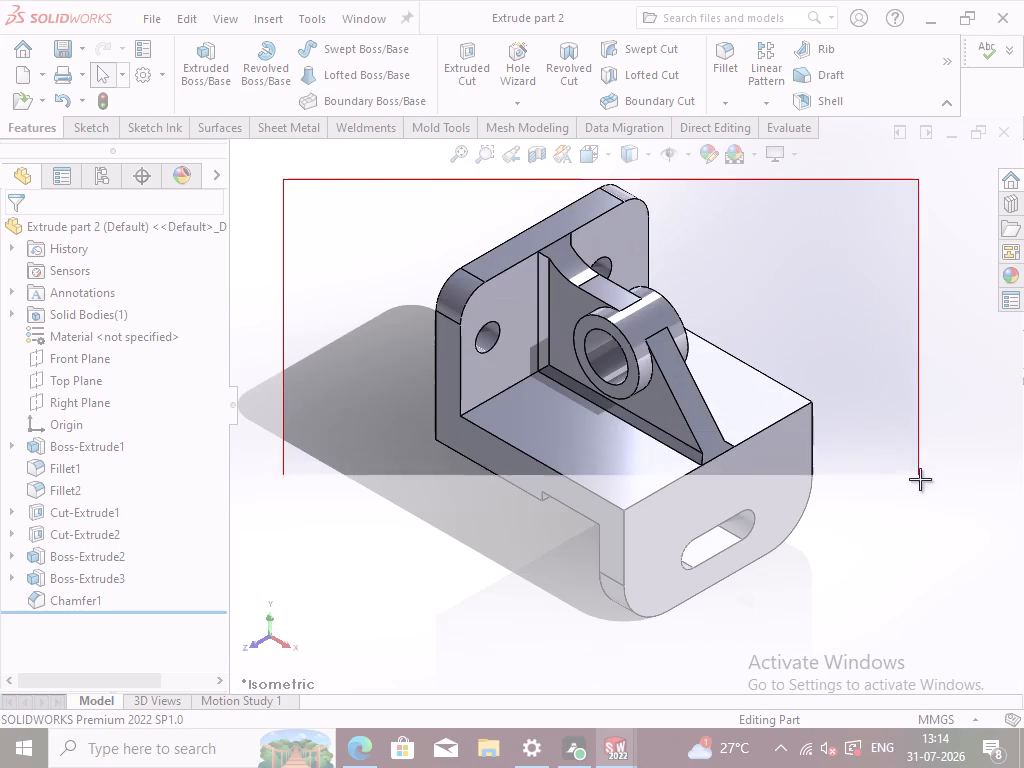
drag(920, 479, 929, 634)
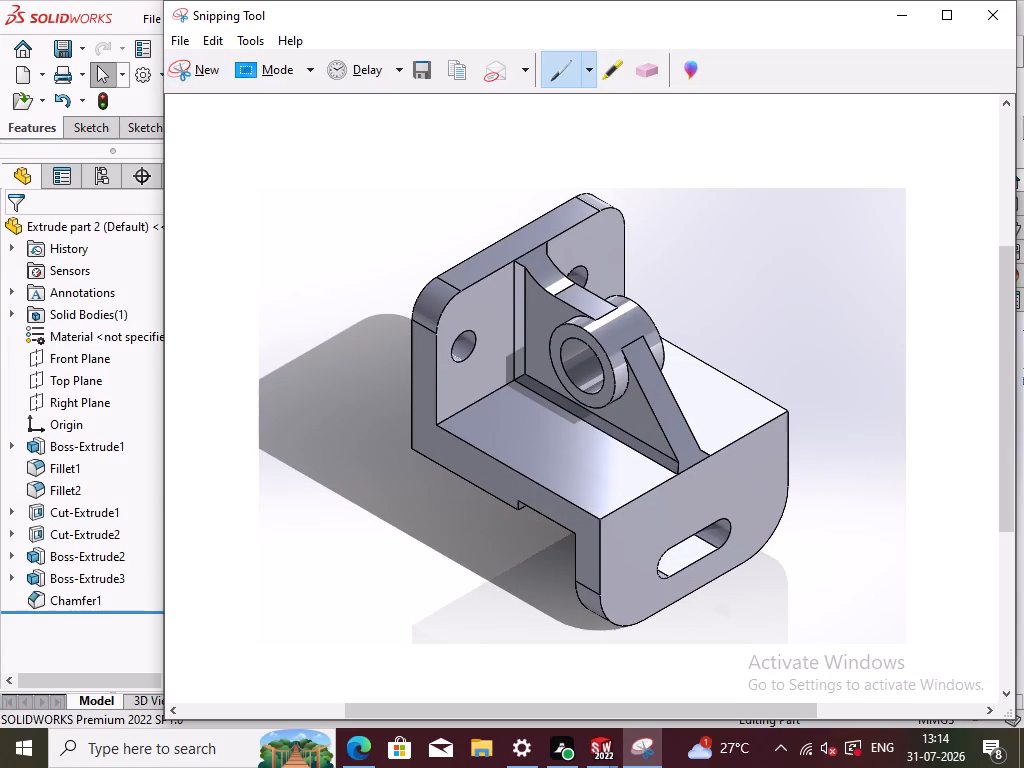
Save the snip as PNG "Extrude part 2" in Pictures, replacing the existing file, and minimise Snipping Tool.
click(421, 68)
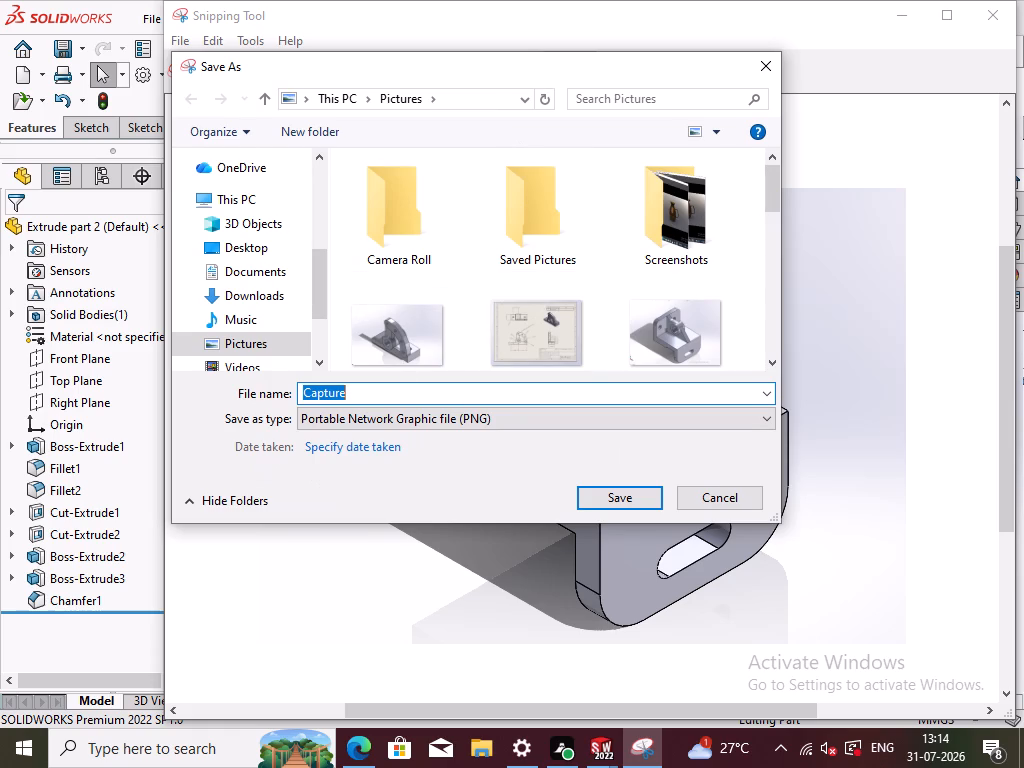
key(e)
key(BackSpace)
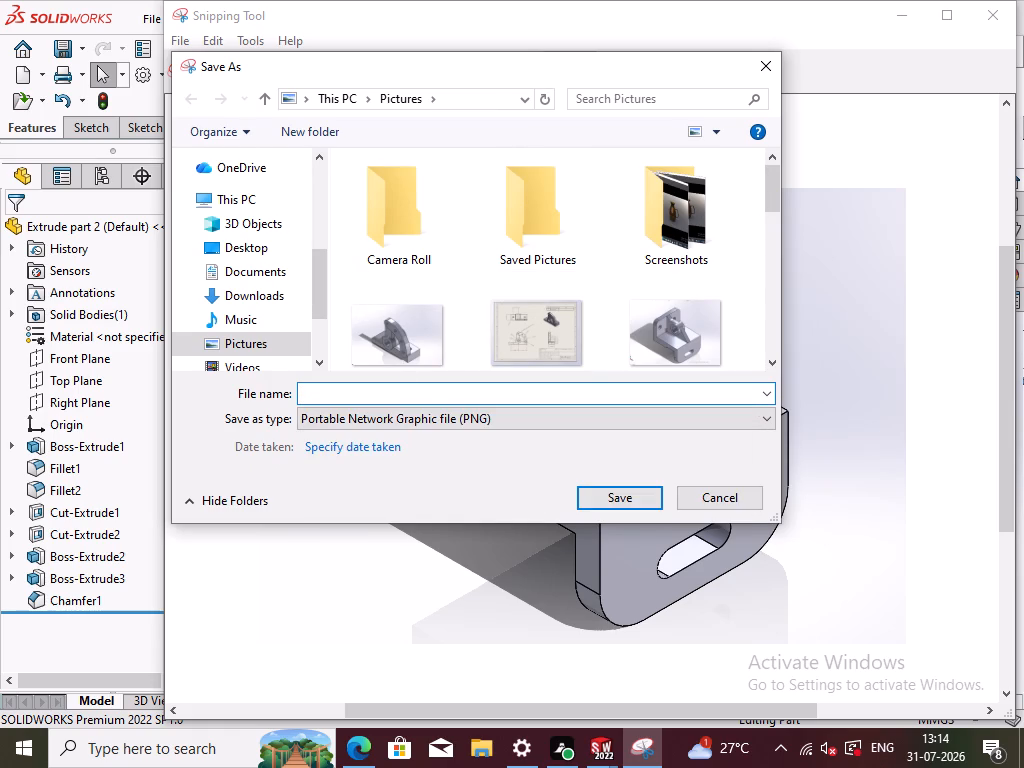
key(shift+e)
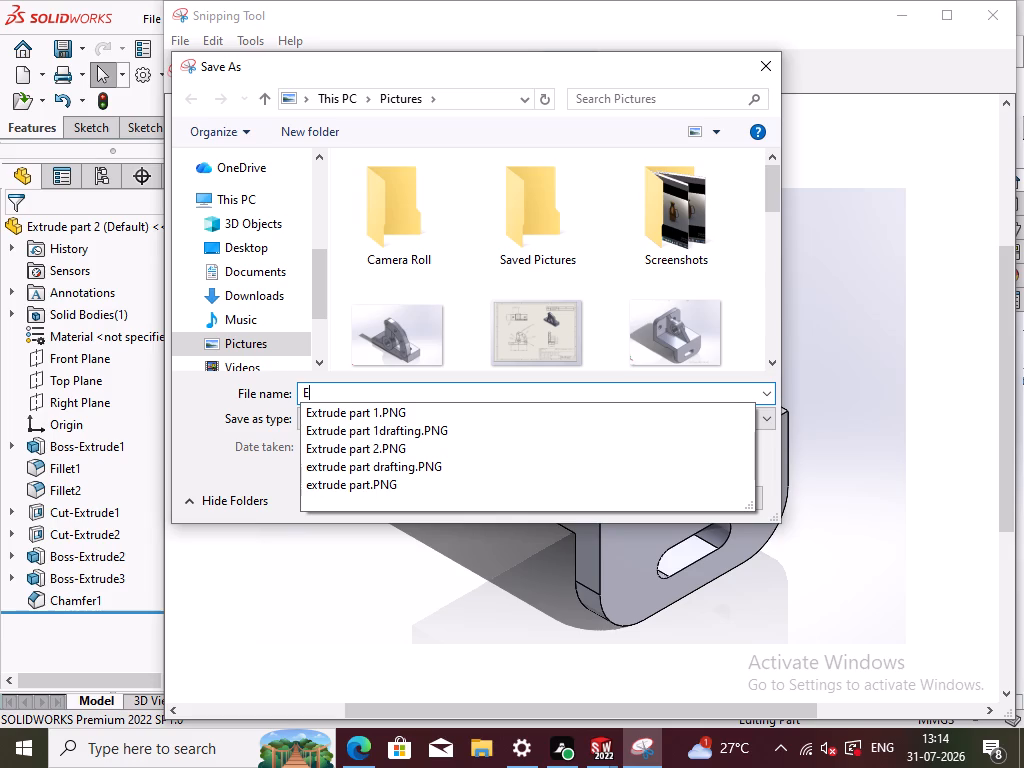
click(356, 444)
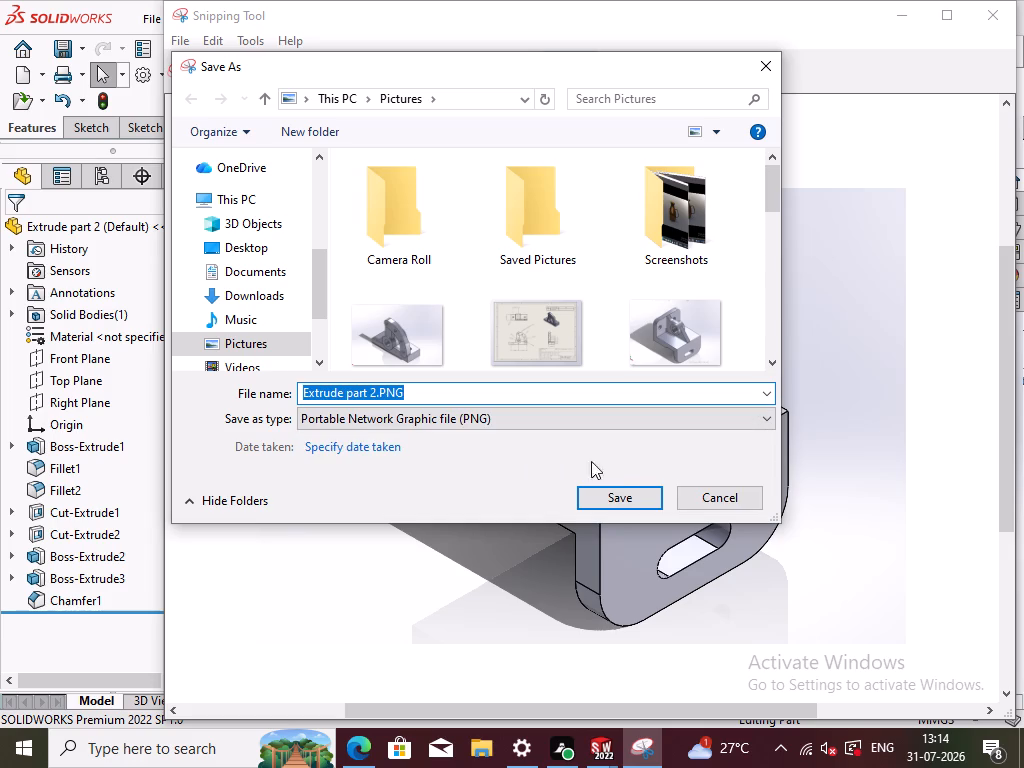
click(417, 393)
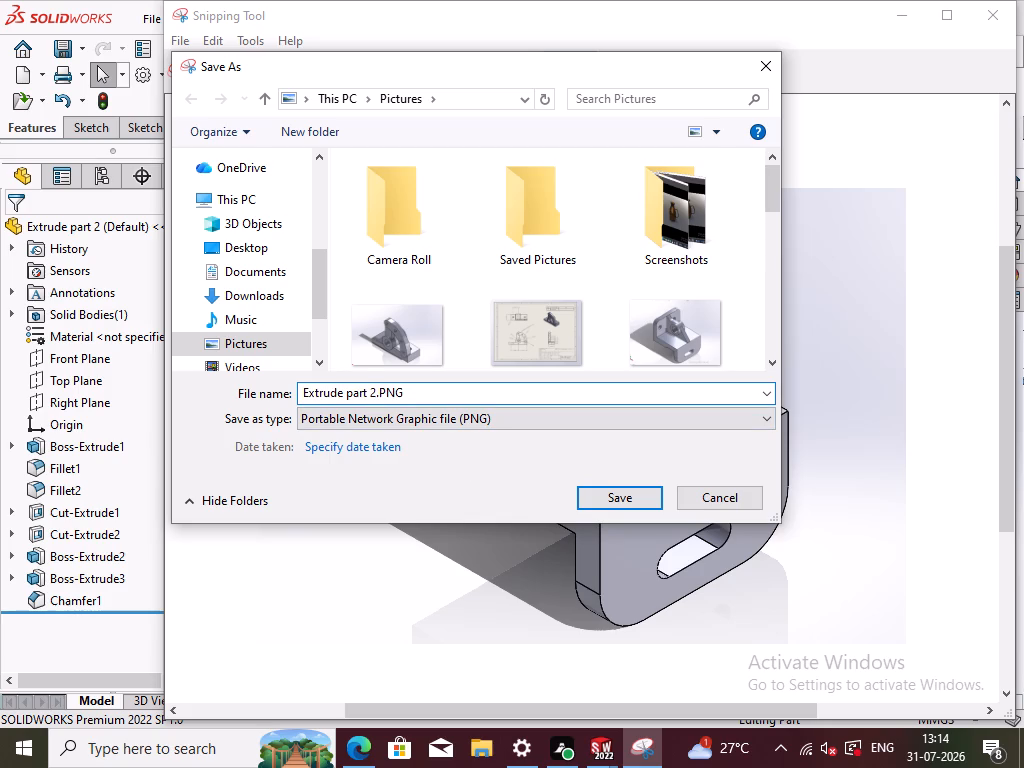
key(BackSpace)
key(BackSpace)
key(BackSpace)
key(BackSpace)
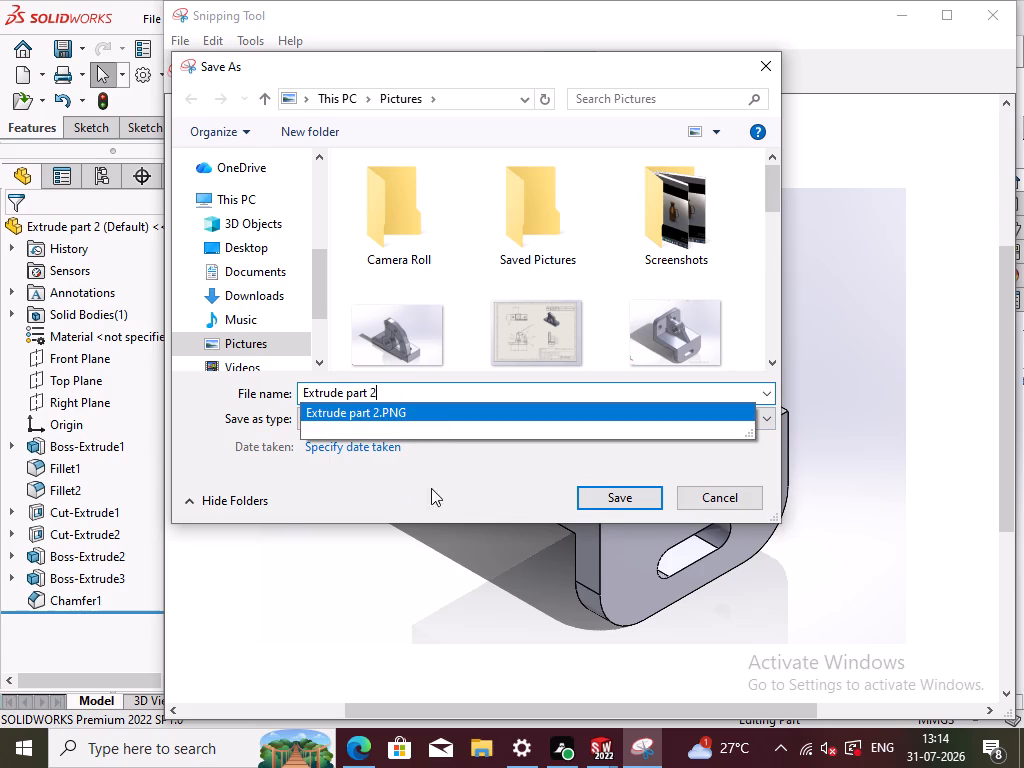
click(466, 493)
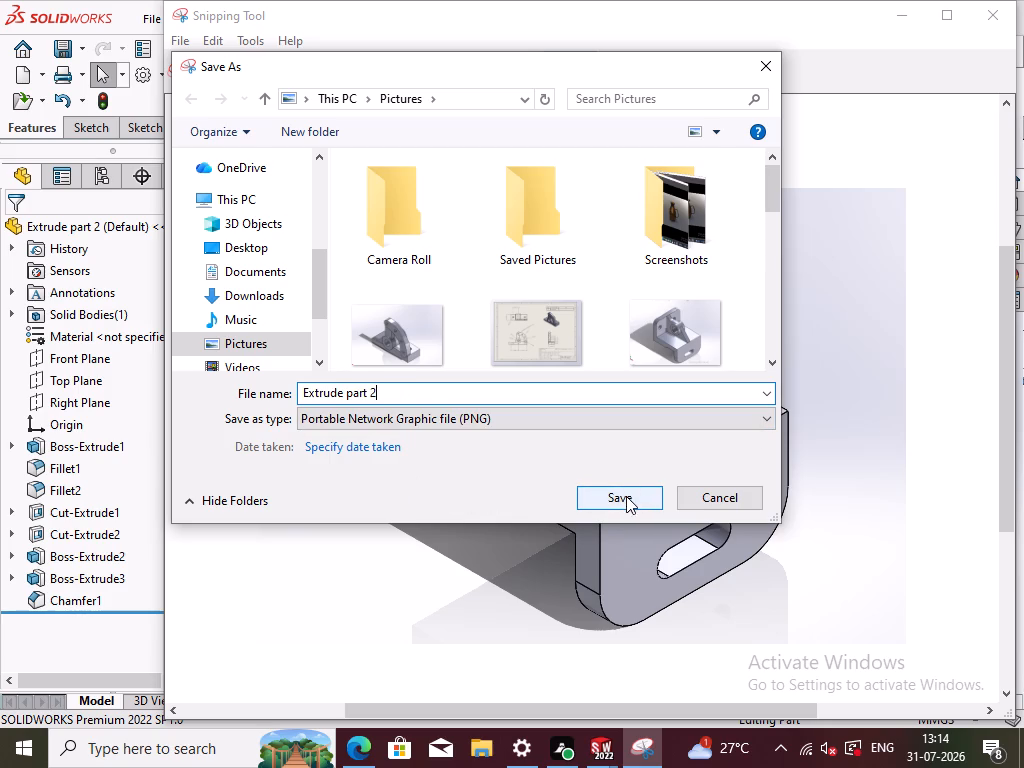
scroll(572, 349, up, 1)
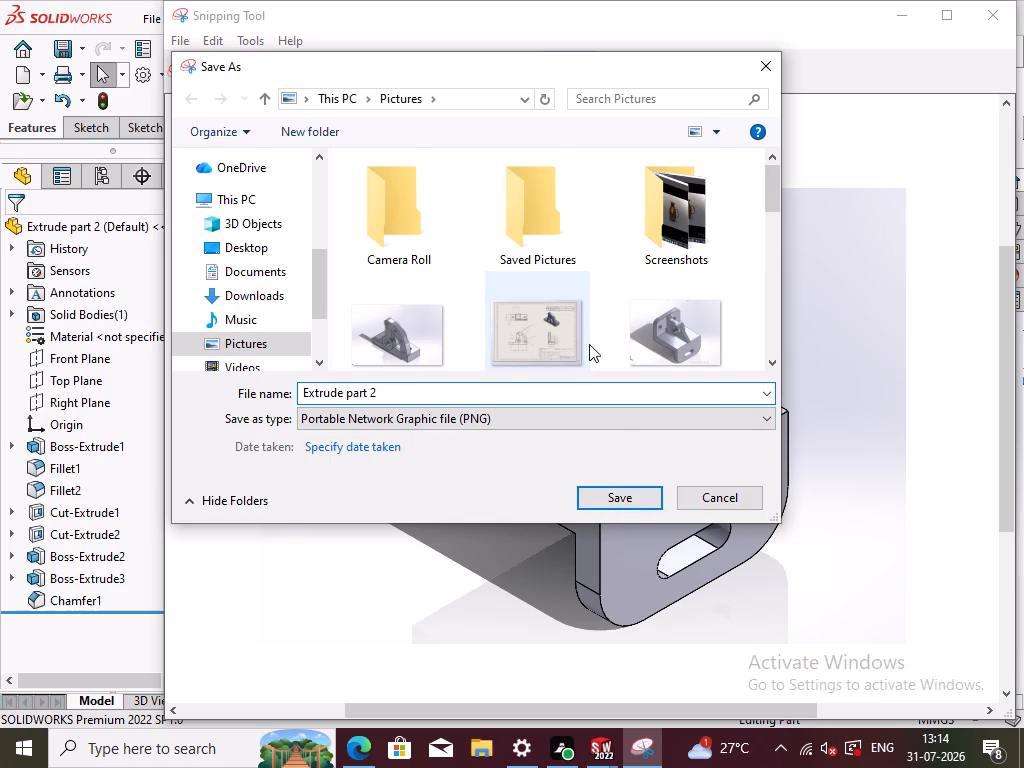
scroll(589, 344, down, 1)
click(634, 498)
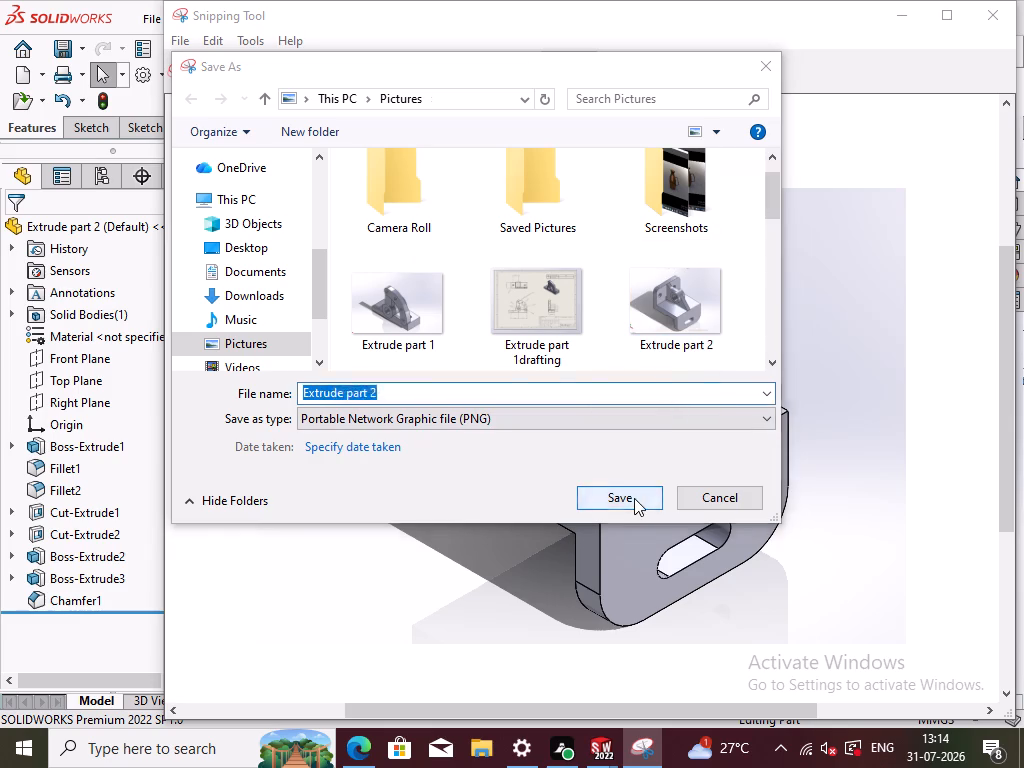
click(571, 374)
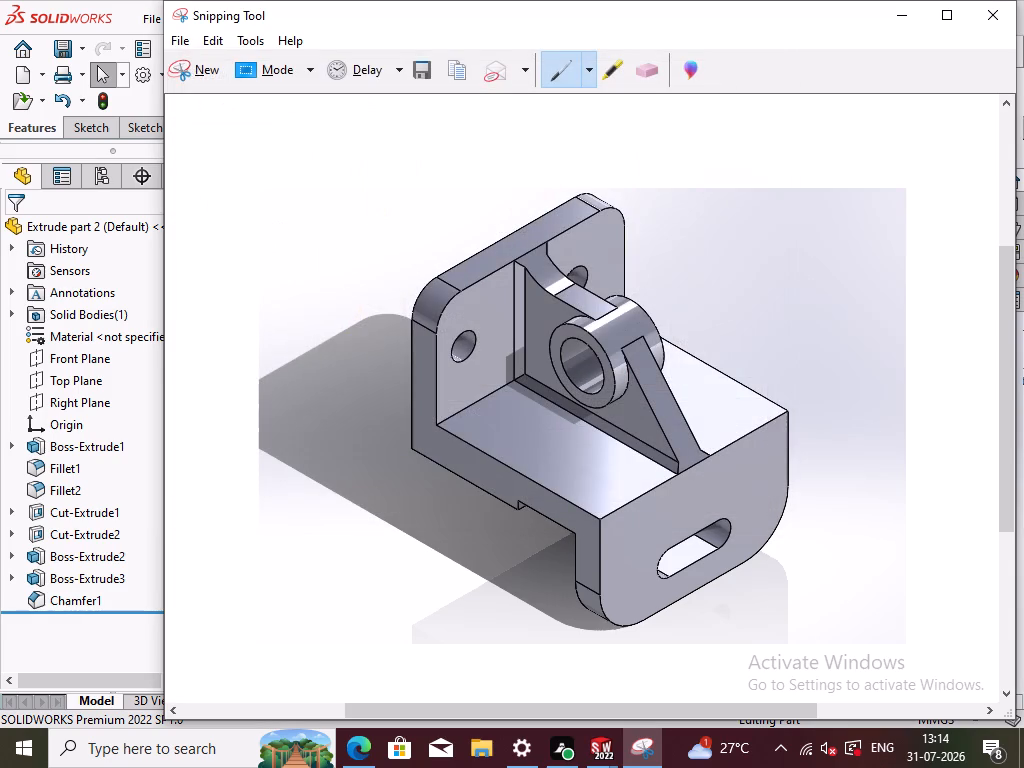
click(896, 10)
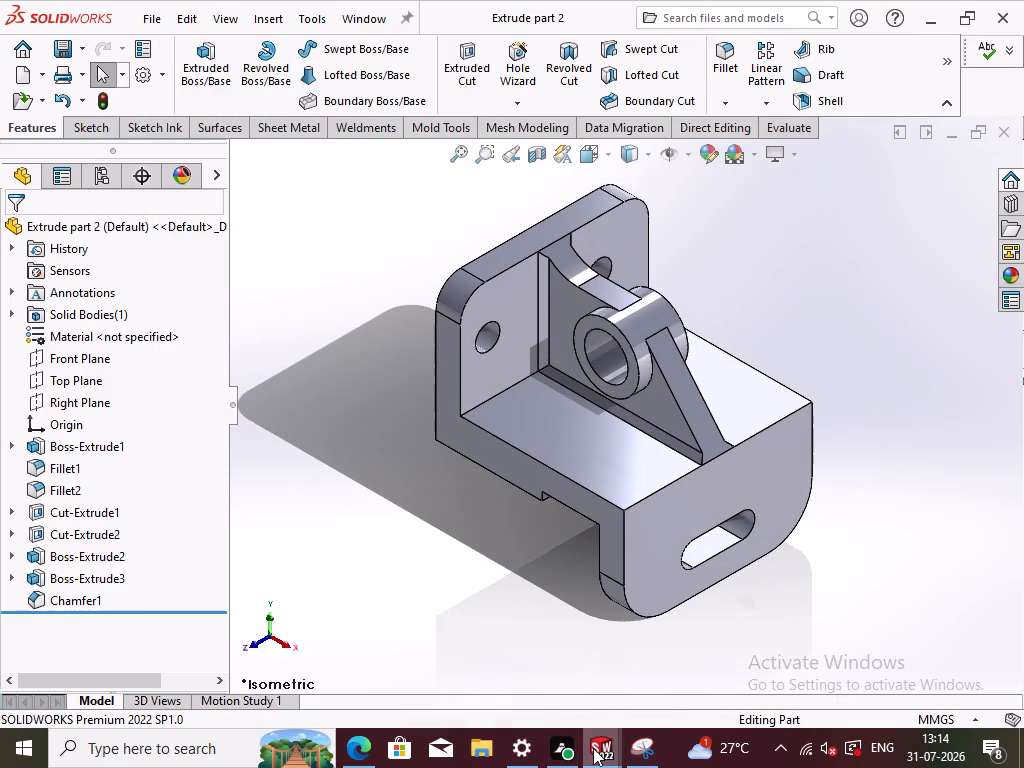
In the Extrude part 2 drawing, dimension the height of the back plate's outer vertical edge in the front view with Smart Dimension.
click(701, 624)
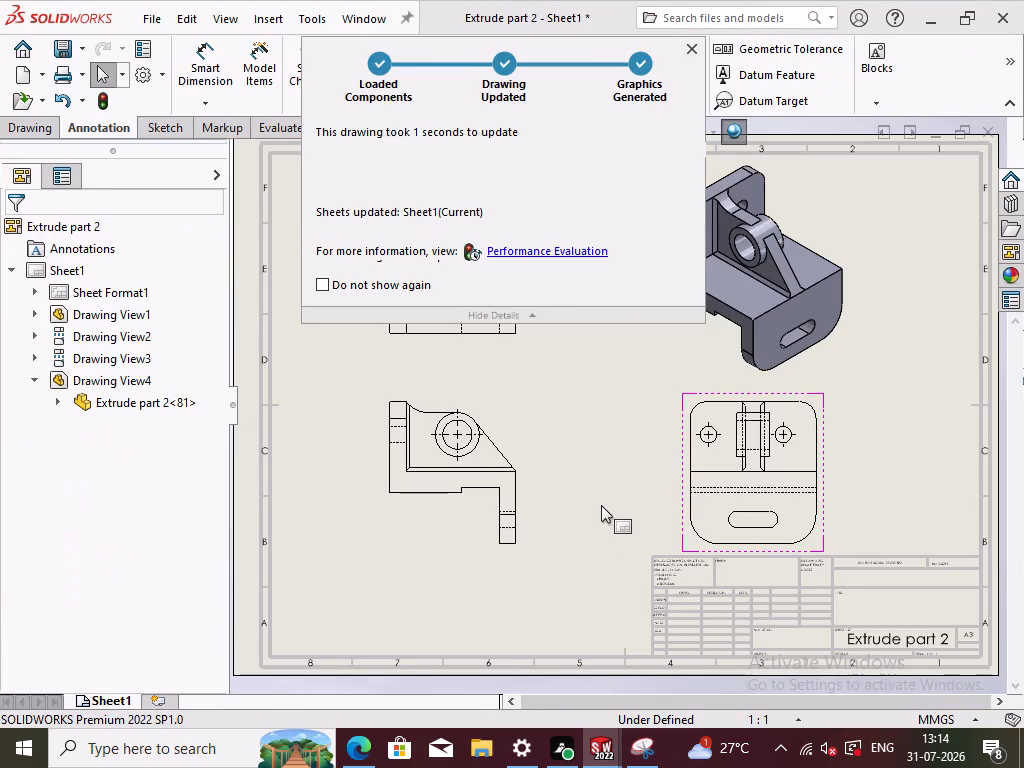
click(593, 374)
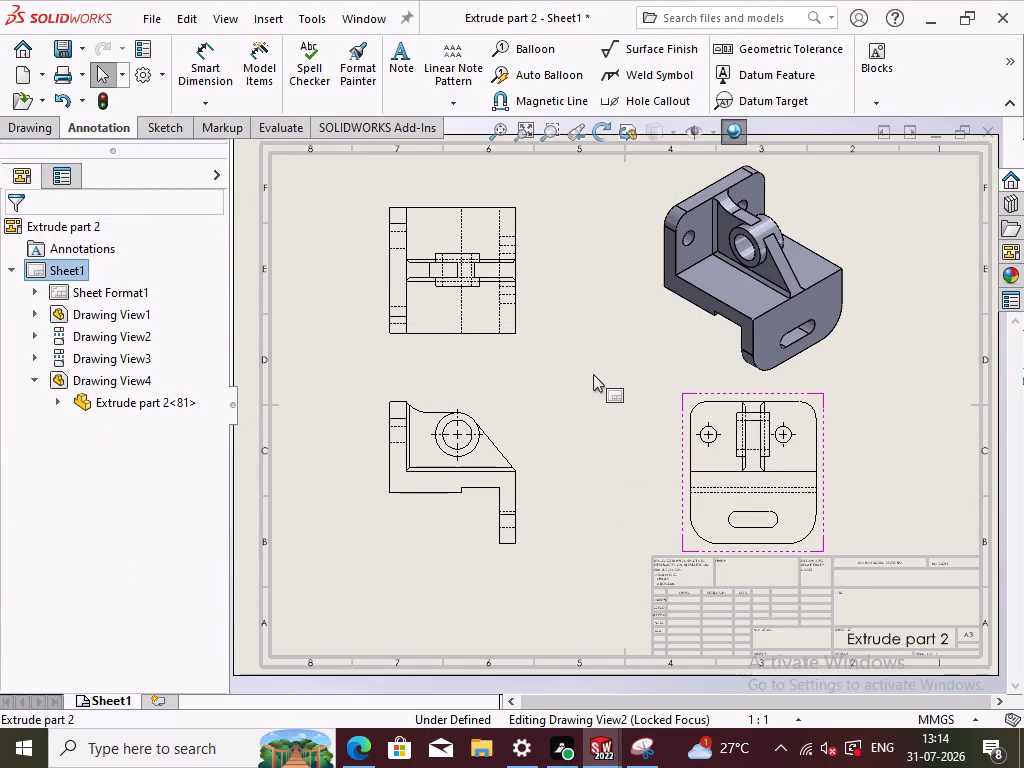
click(593, 374)
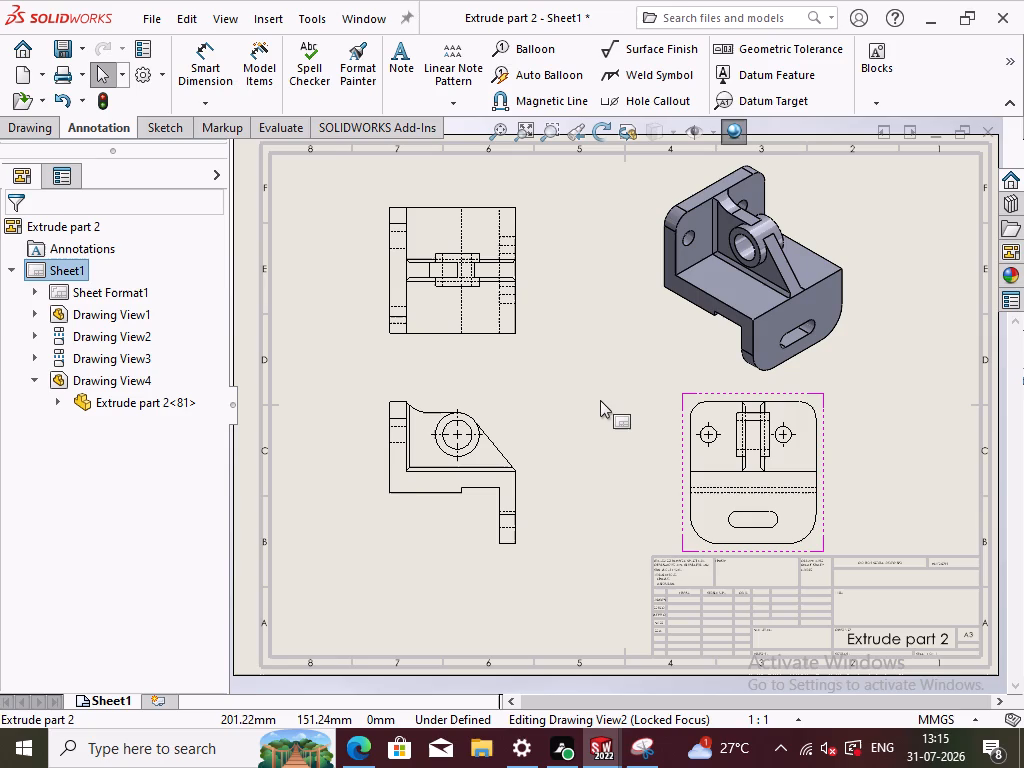
scroll(600, 400, up, 1)
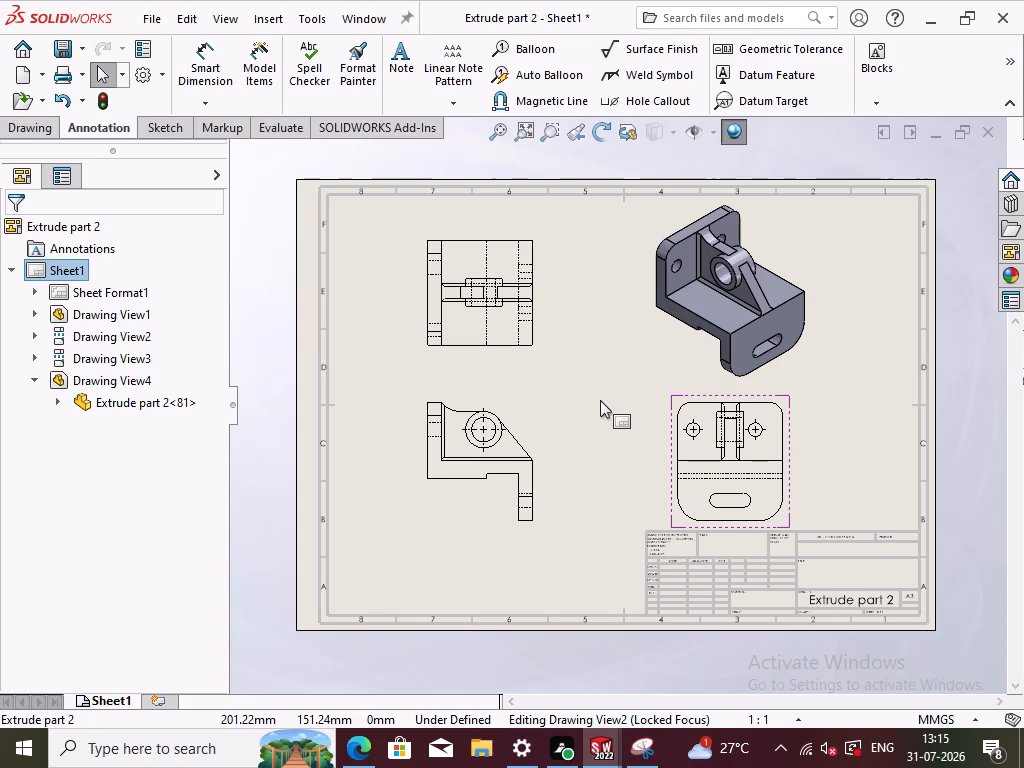
click(205, 69)
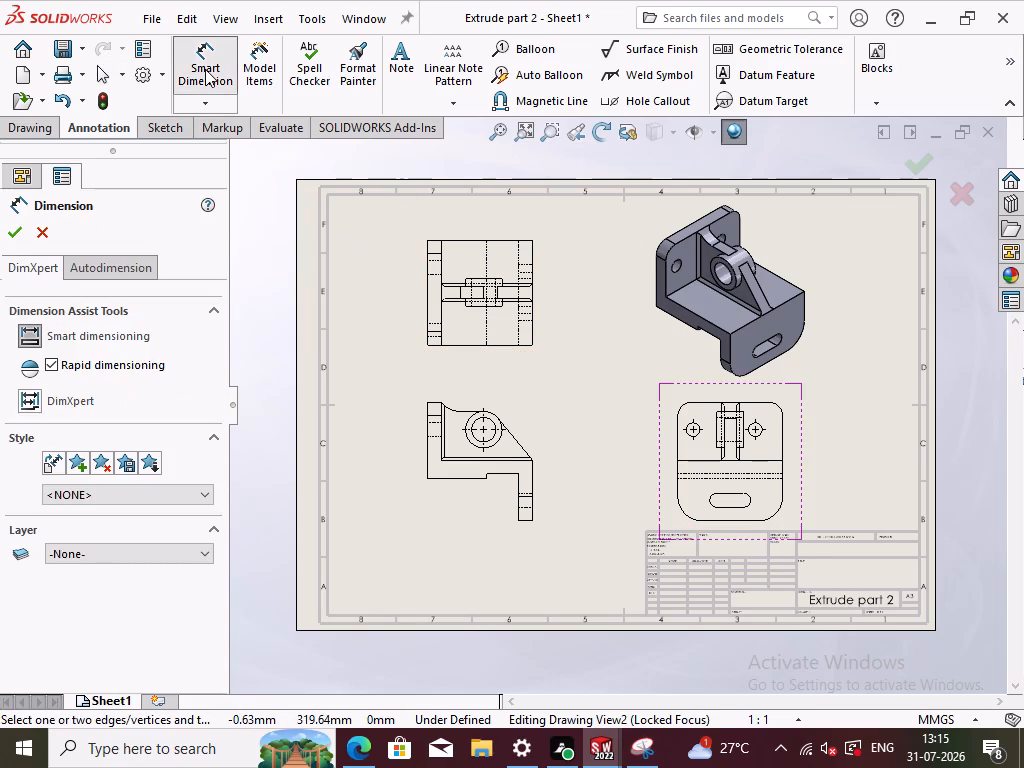
click(428, 447)
click(368, 442)
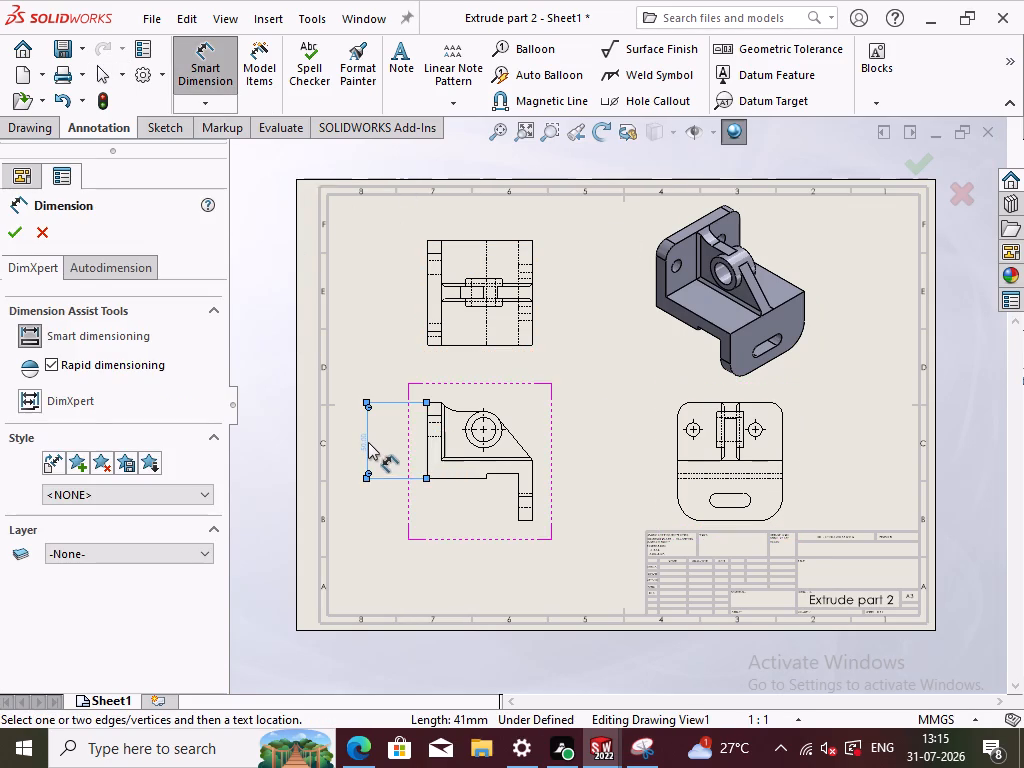
click(376, 495)
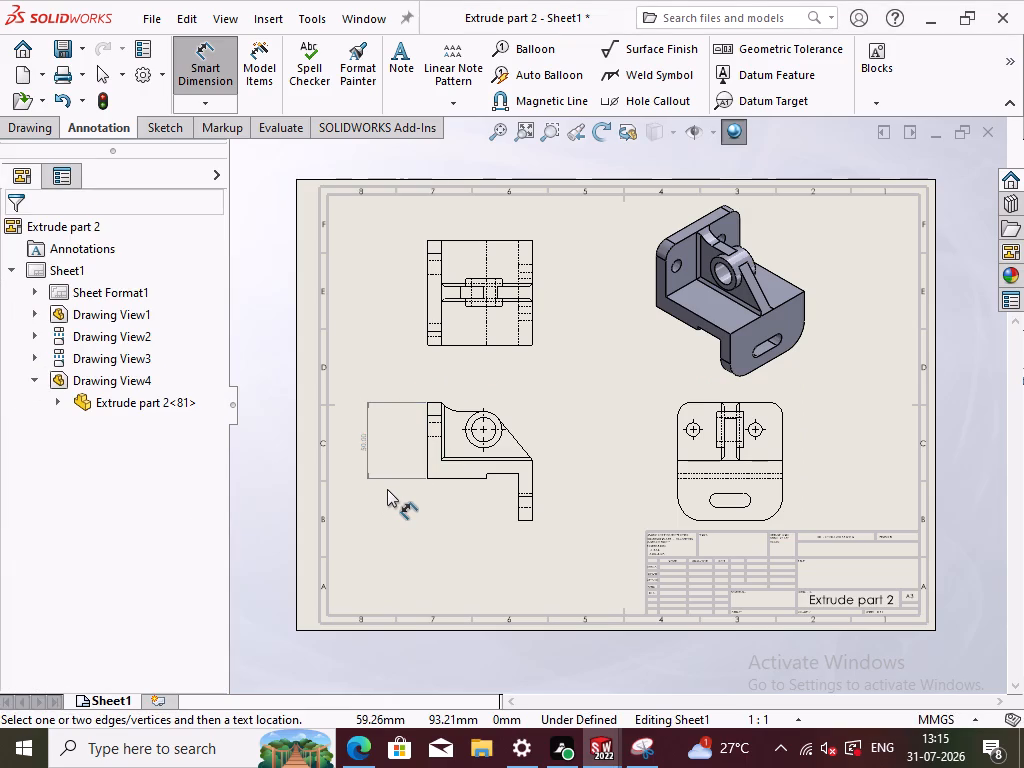
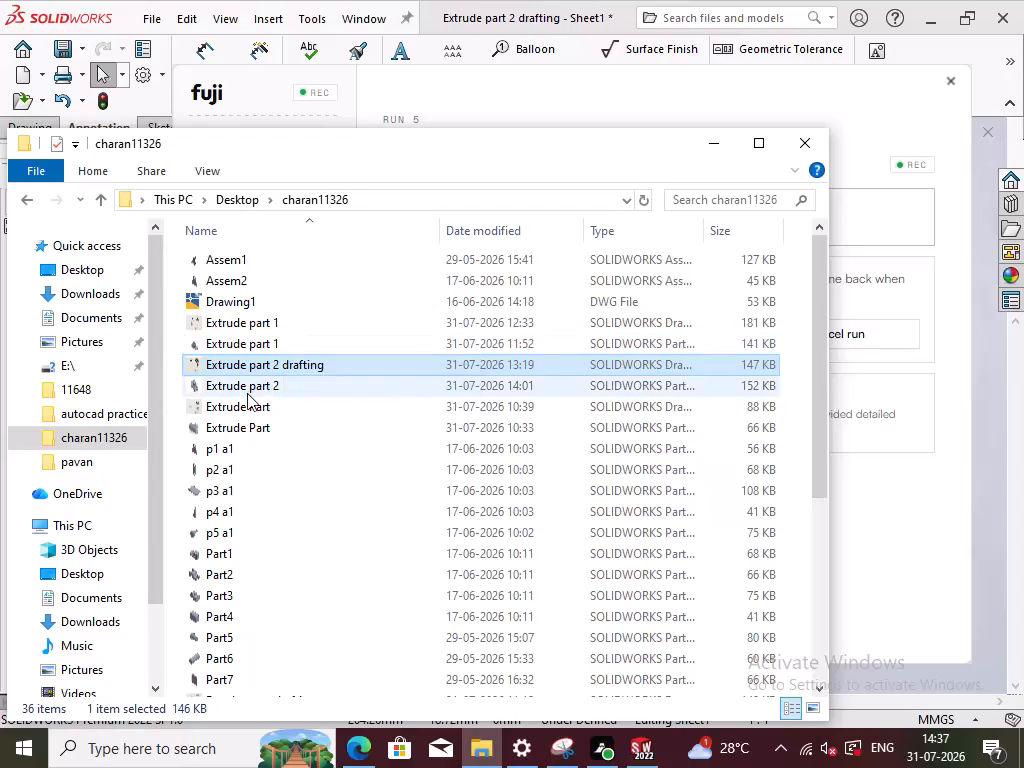
Switch to File Explorer's part file Extrude part 2 and open it in SOLIDWORKS.
double_click(247, 393)
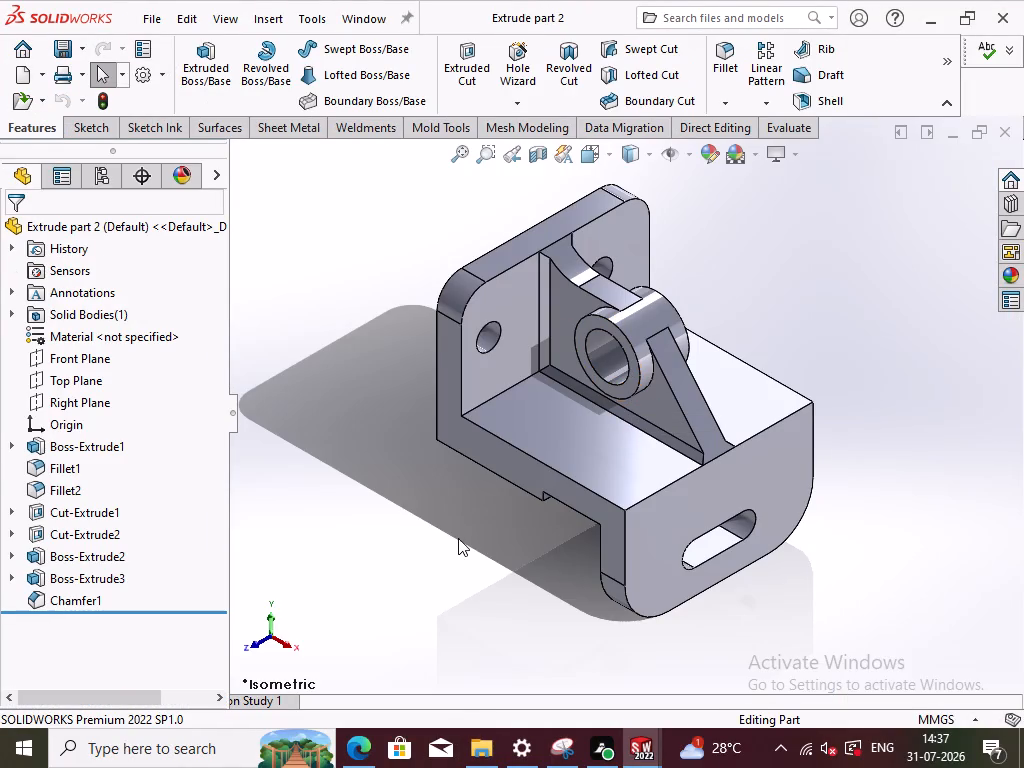
click(458, 539)
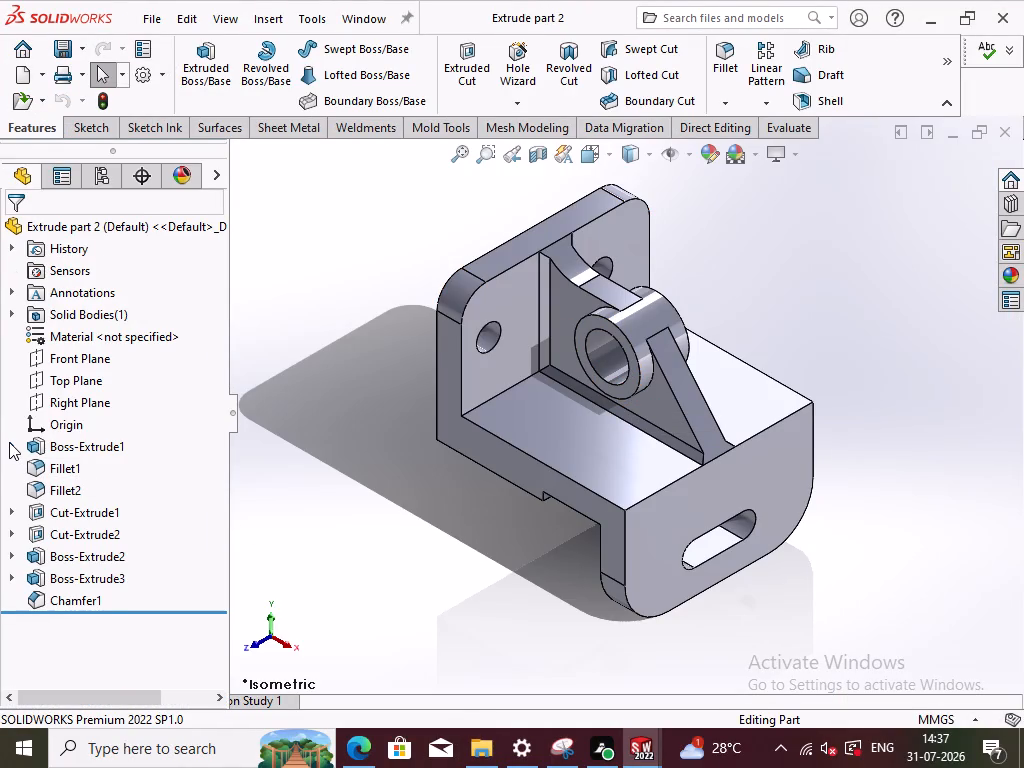
Open Sketch1 of Boss-Extrude1 to review the stepped profile's dimensions, and exit the sketch.
click(9, 442)
click(9, 442)
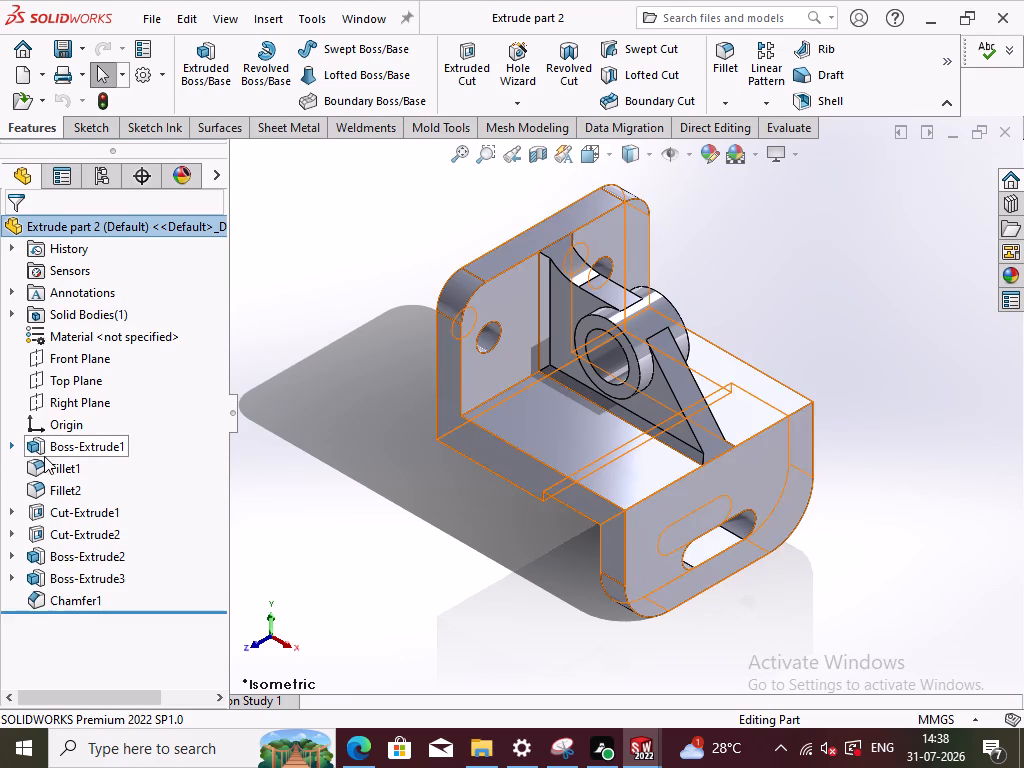
click(7, 444)
double_click(94, 471)
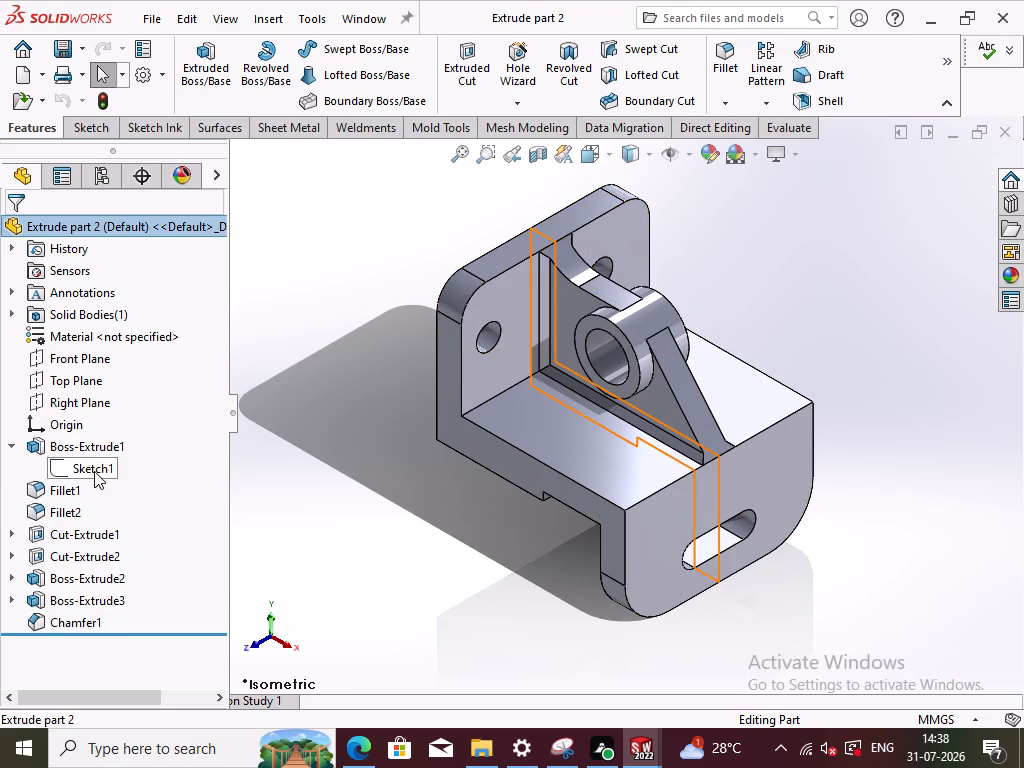
click(376, 505)
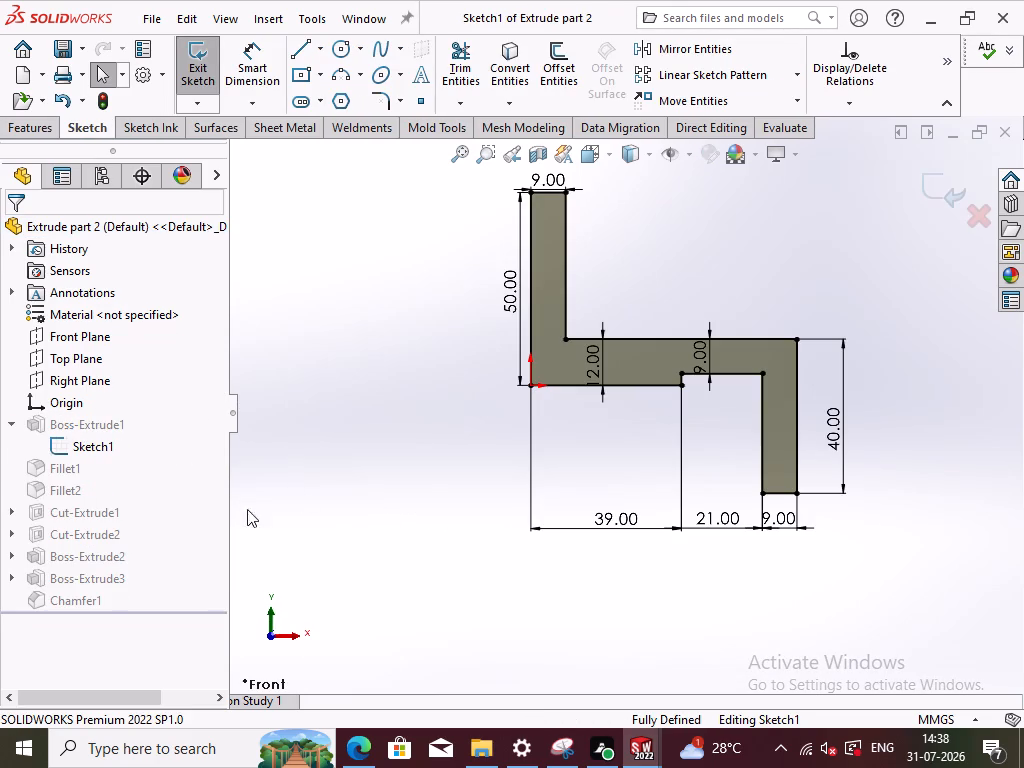
click(943, 194)
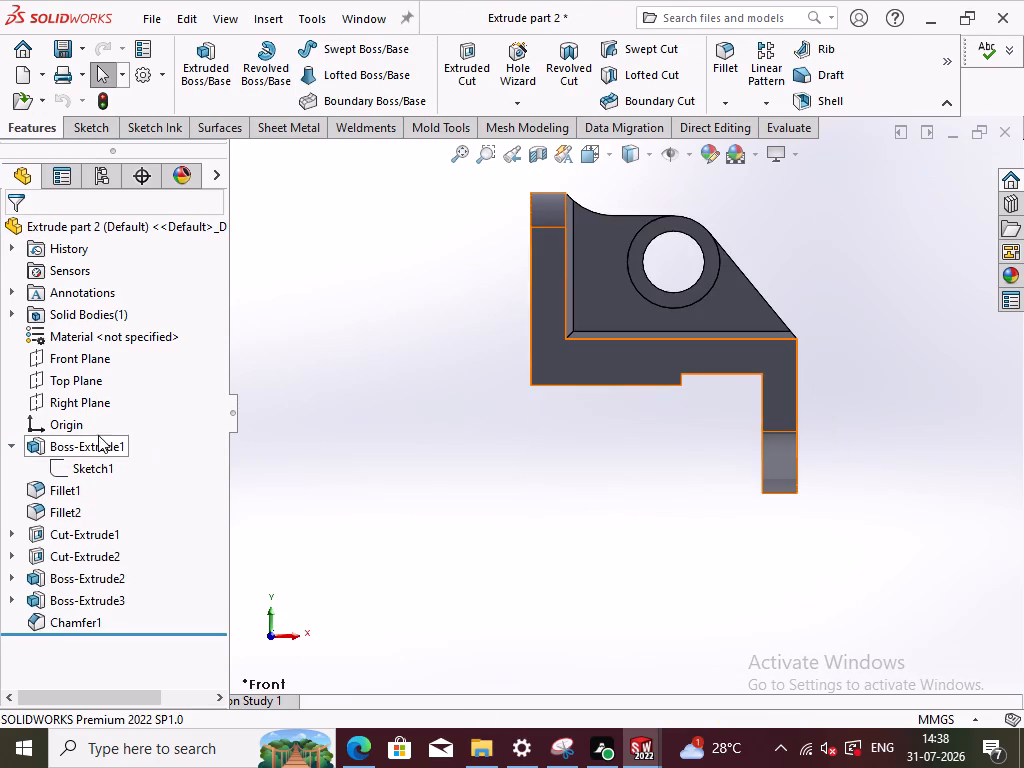
Edit Boss-Extrude1 and set its Mid Plane depth to 50 mm.
double_click(79, 446)
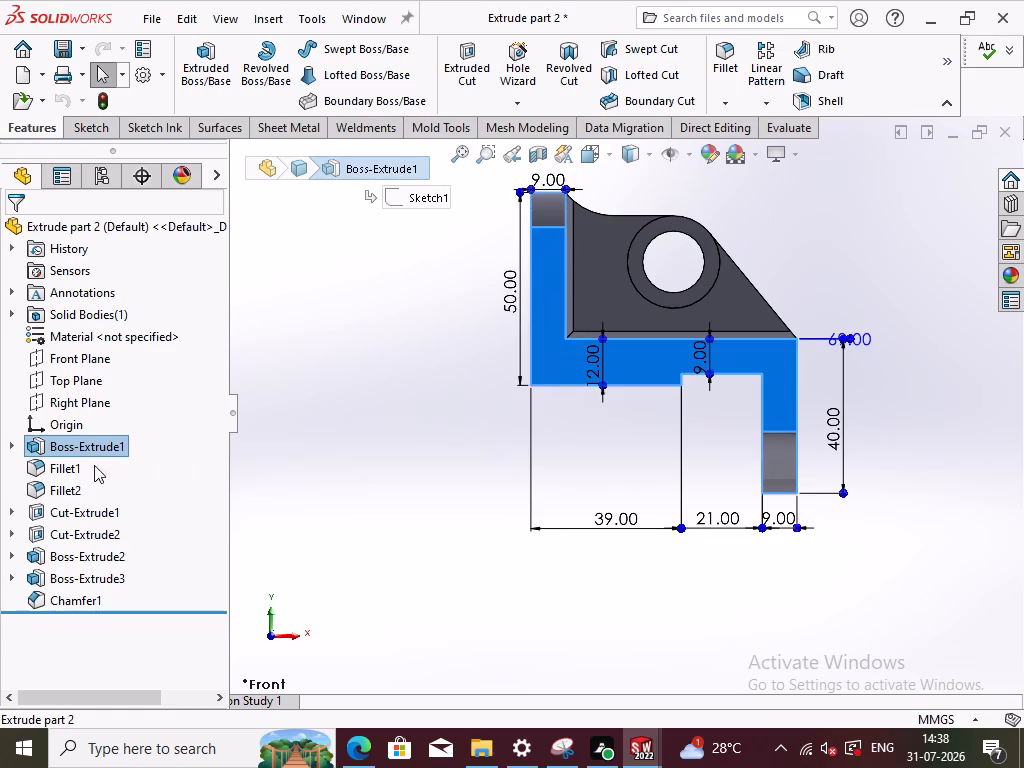
right_click(80, 443)
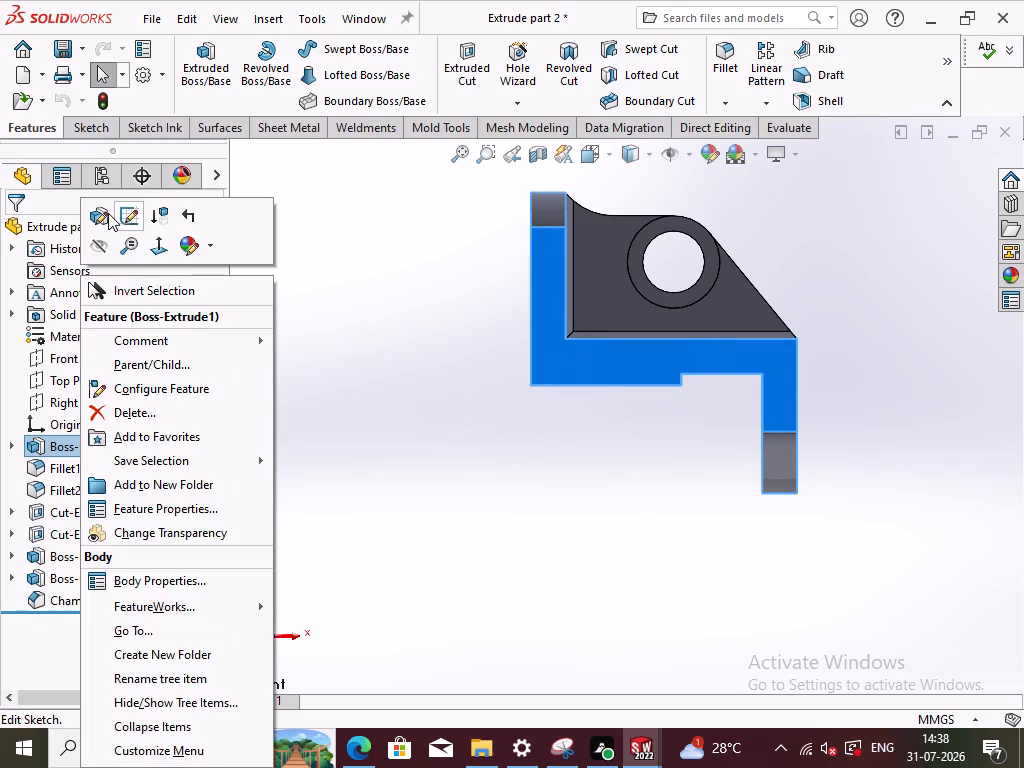
click(108, 213)
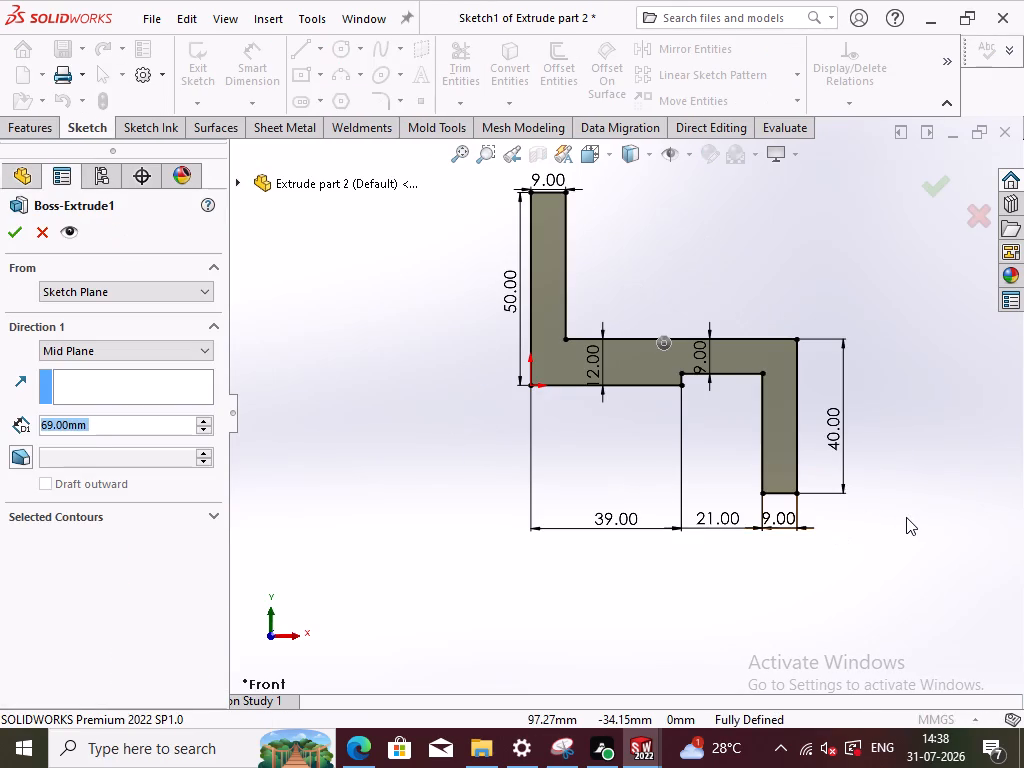
middle_drag(906, 517, 765, 607)
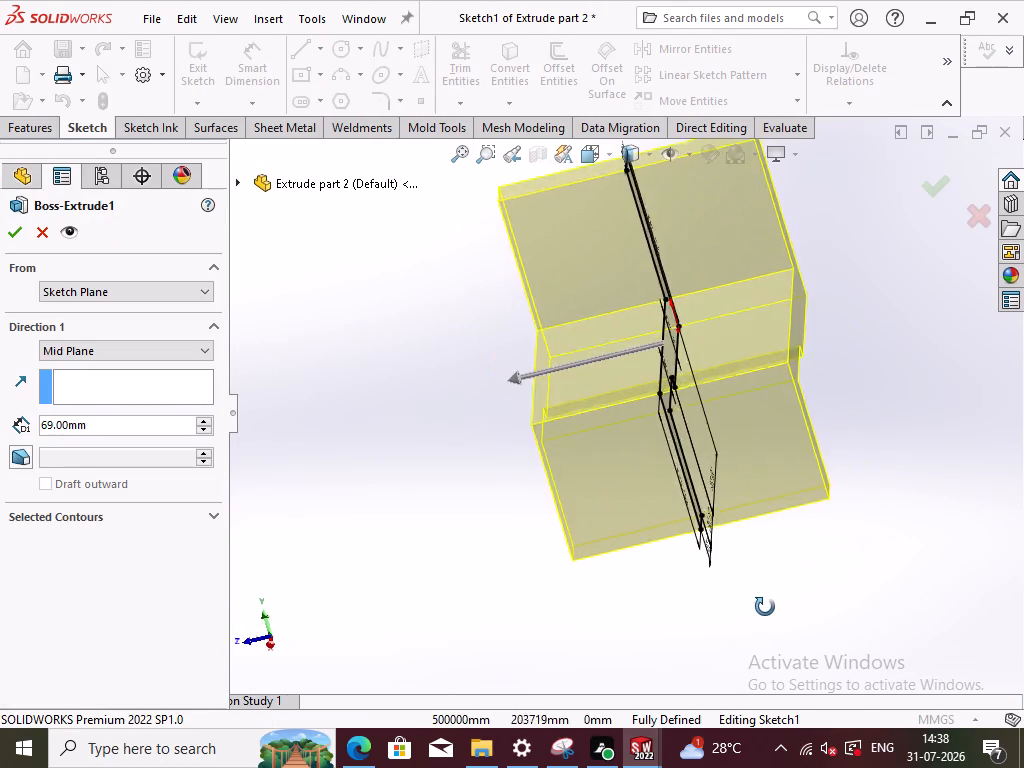
middle_drag(765, 607, 798, 669)
scroll(791, 612, down, 1)
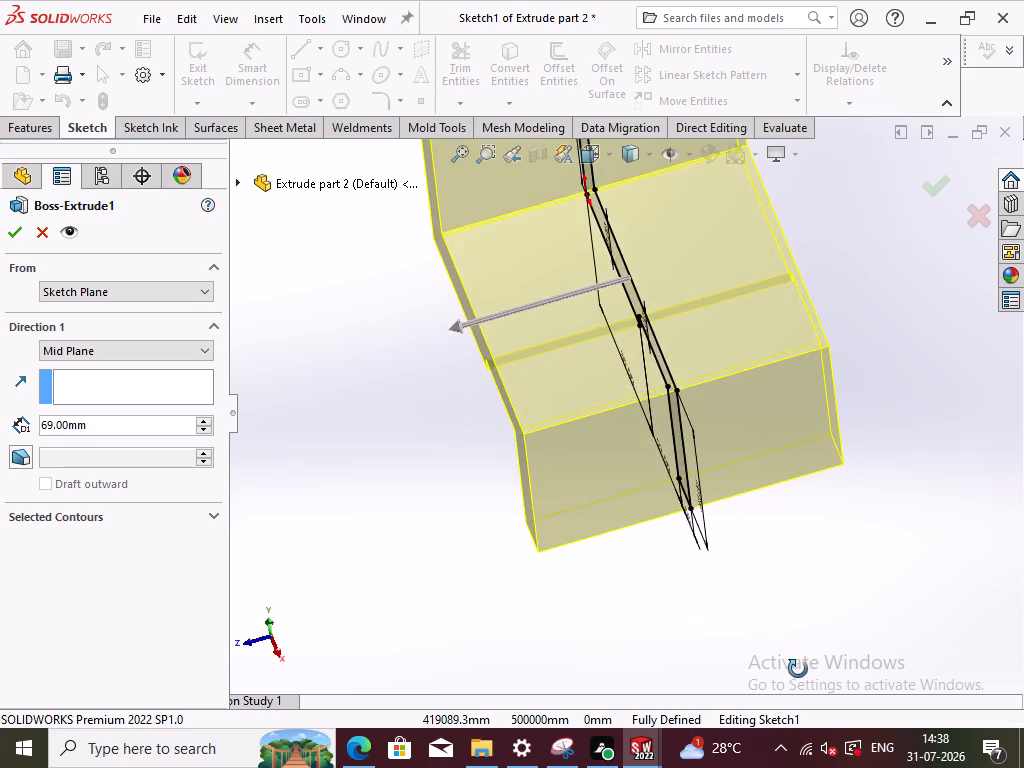
middle_drag(798, 669, 790, 592)
scroll(790, 592, up, 4)
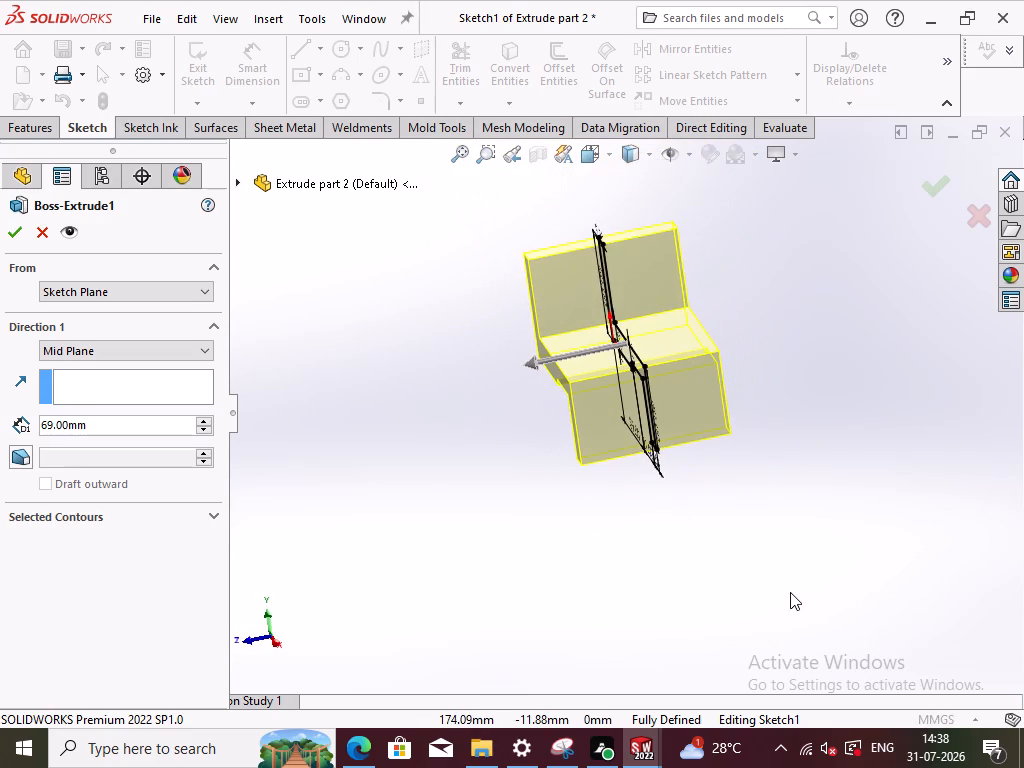
middle_drag(796, 537, 815, 576)
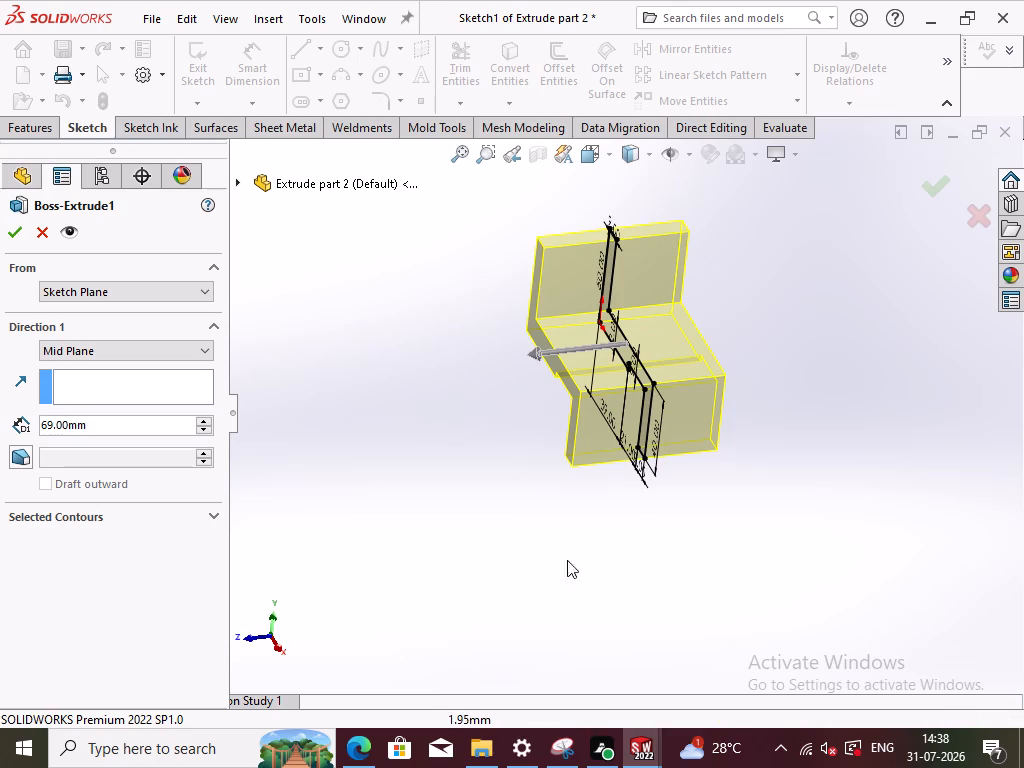
middle_drag(454, 537, 543, 586)
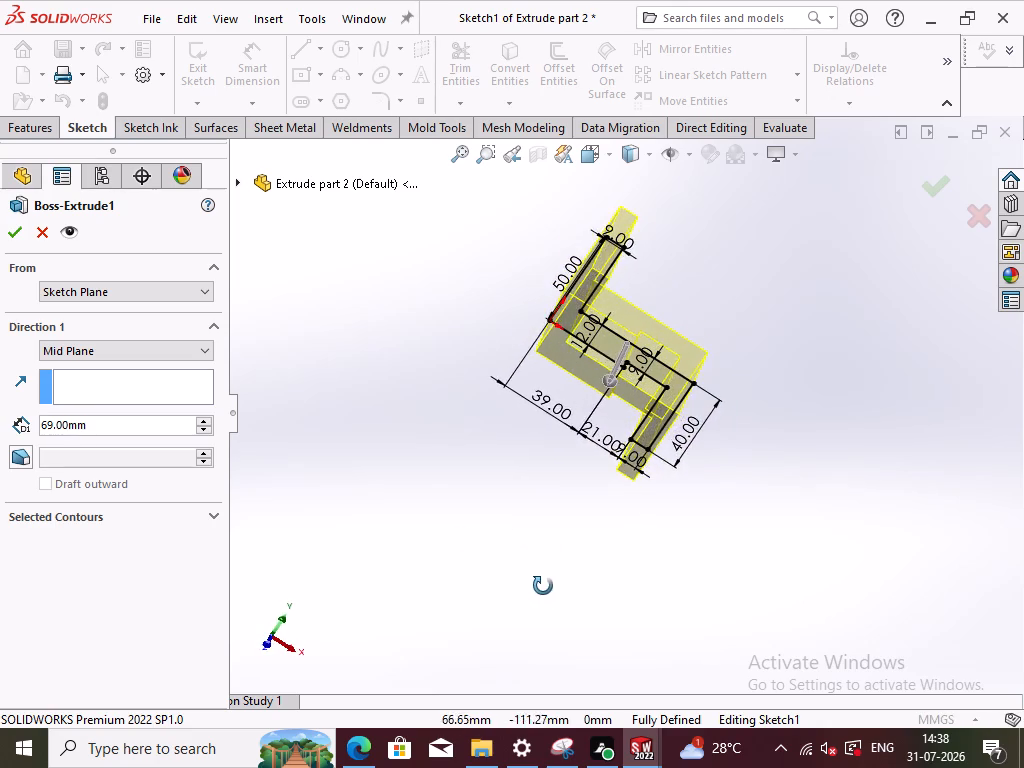
middle_drag(543, 586, 537, 621)
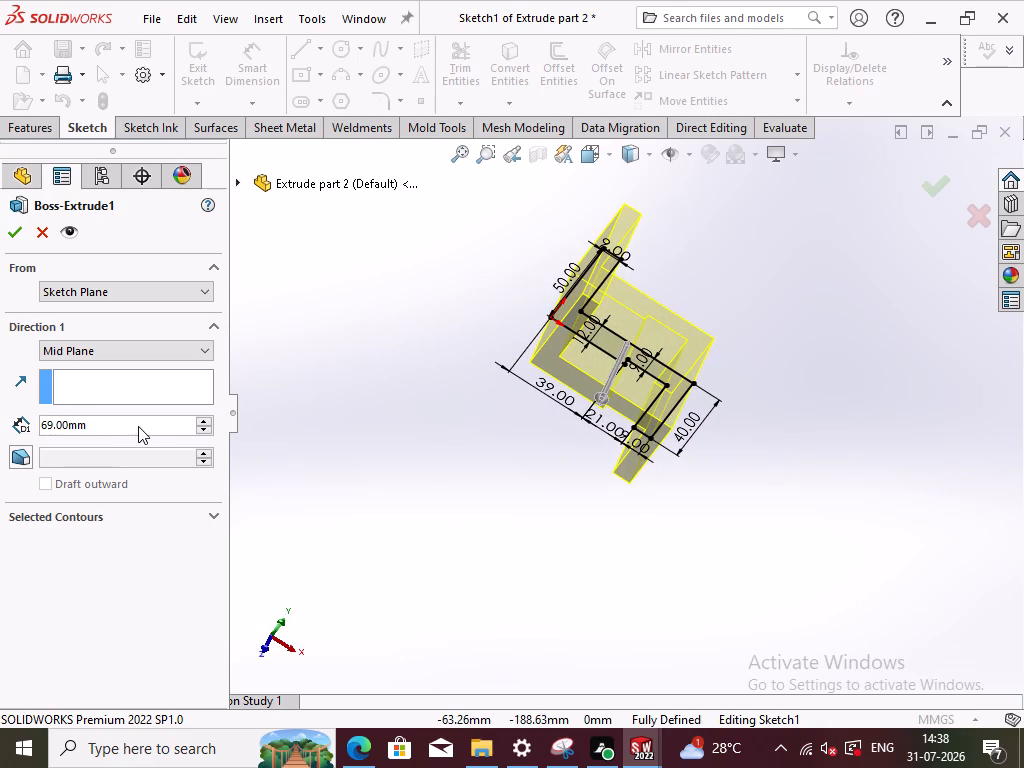
double_click(138, 426)
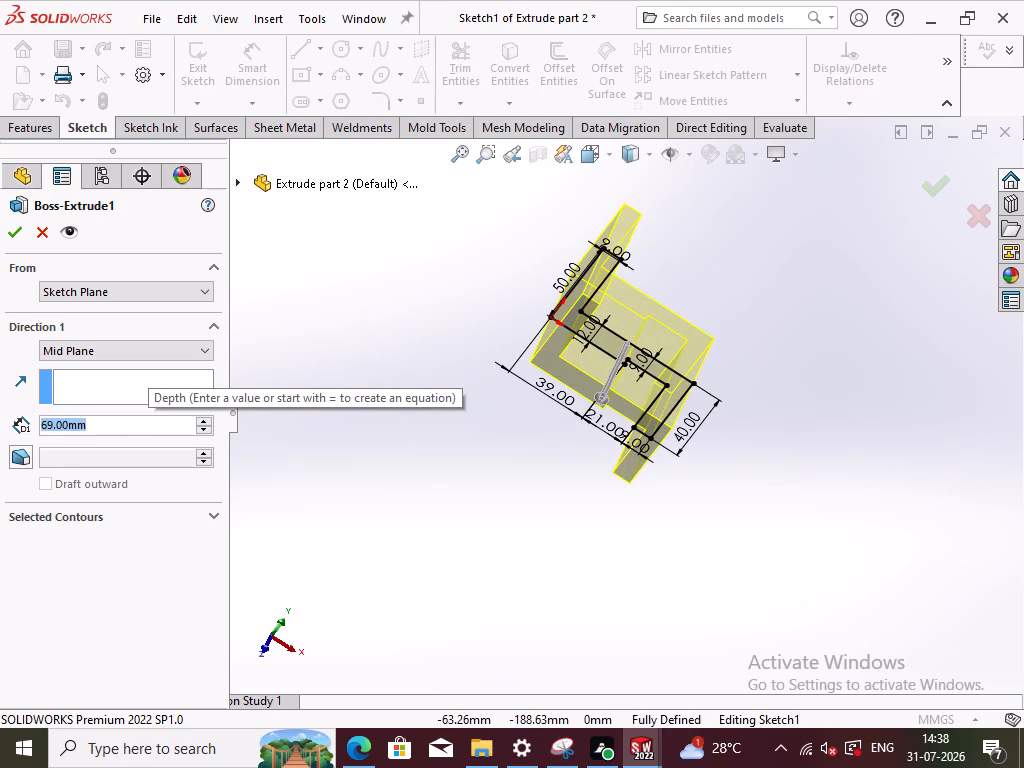
text(50)
click(382, 402)
middle_drag(584, 546, 507, 546)
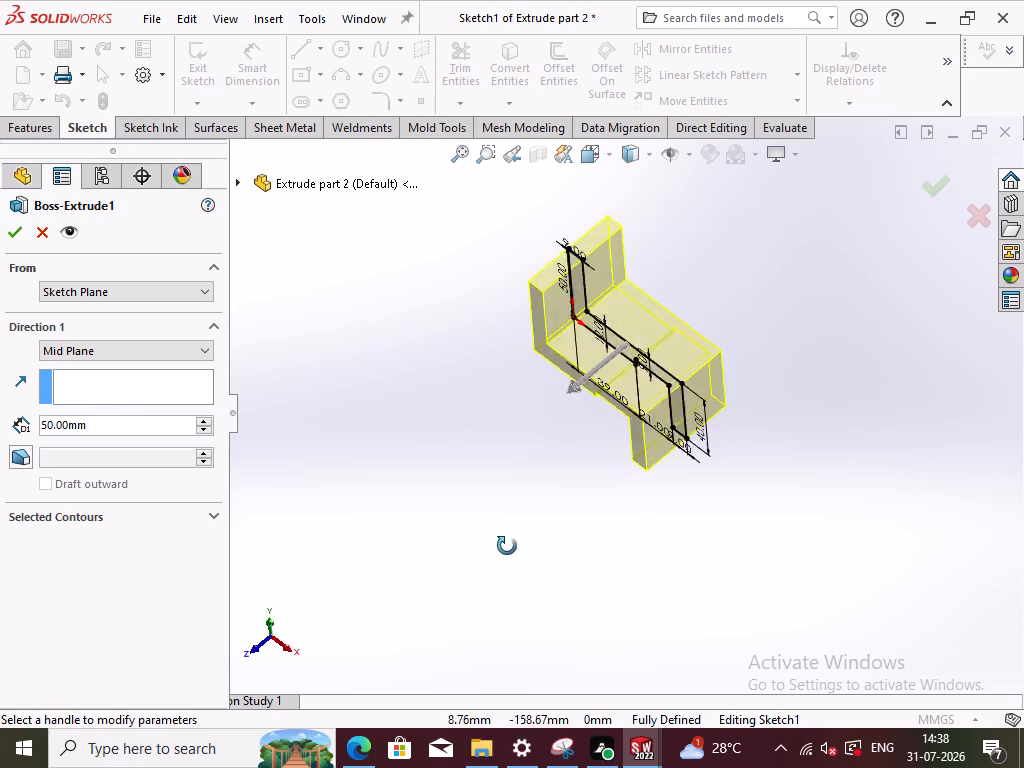
middle_drag(507, 546, 476, 569)
scroll(477, 568, down, 1)
click(14, 233)
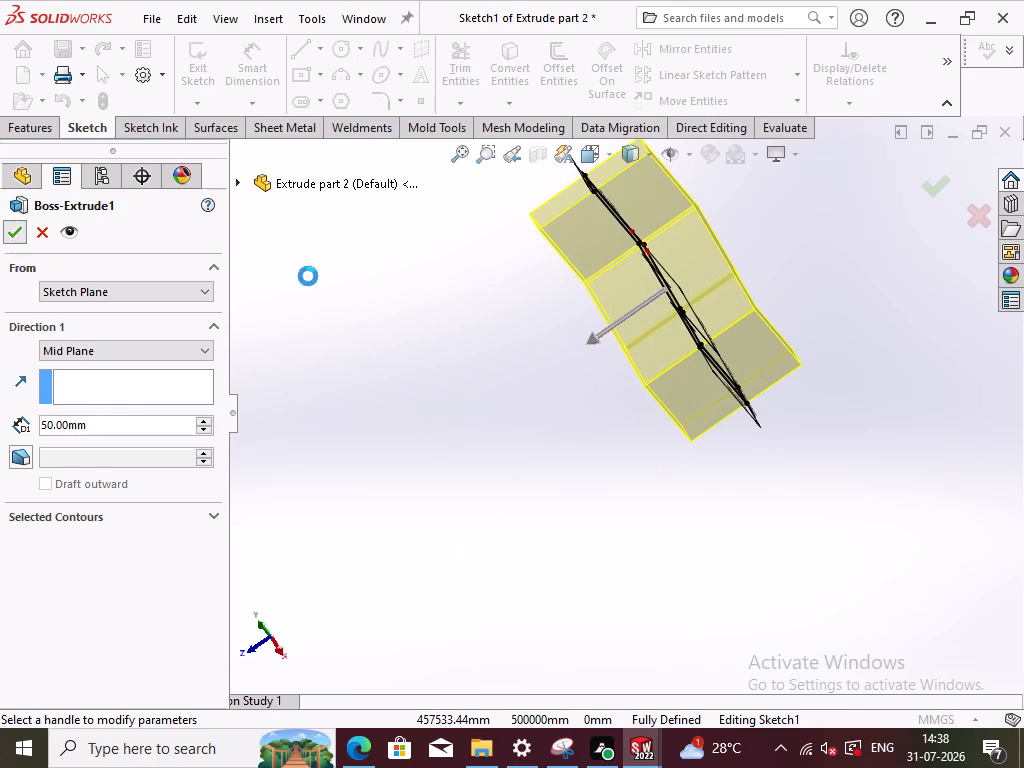
Examine the rebuilt bracket from the front, back and above, checking the holes, boss, web and slot.
click(603, 458)
middle_drag(603, 458, 632, 347)
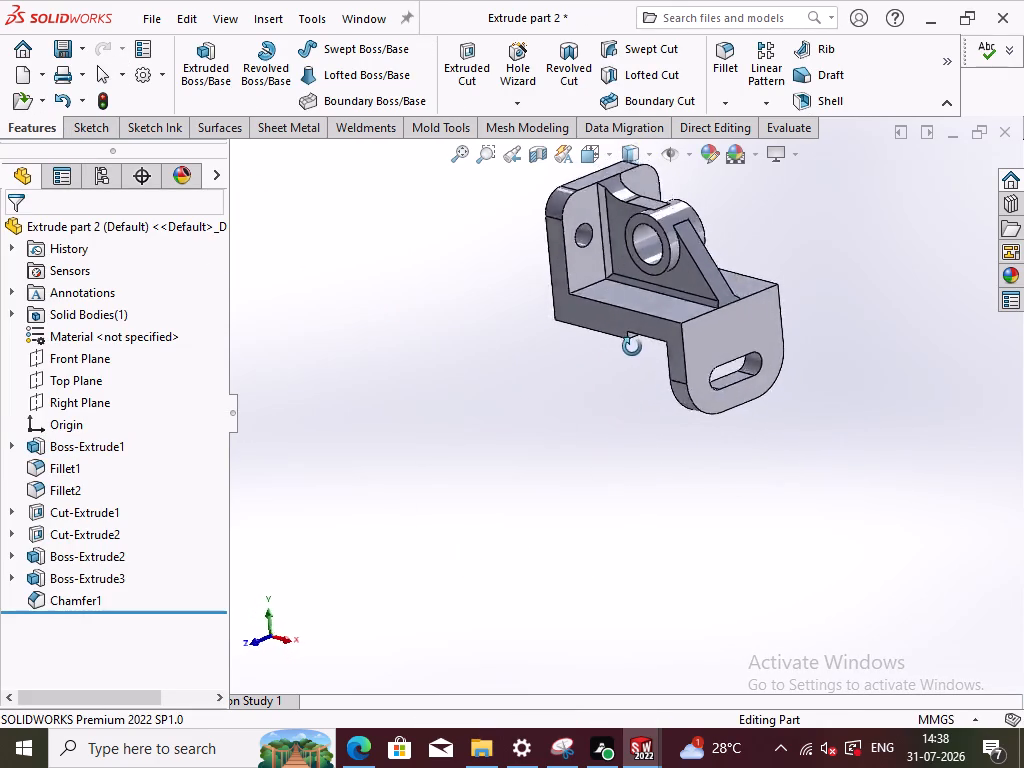
middle_drag(632, 347, 598, 342)
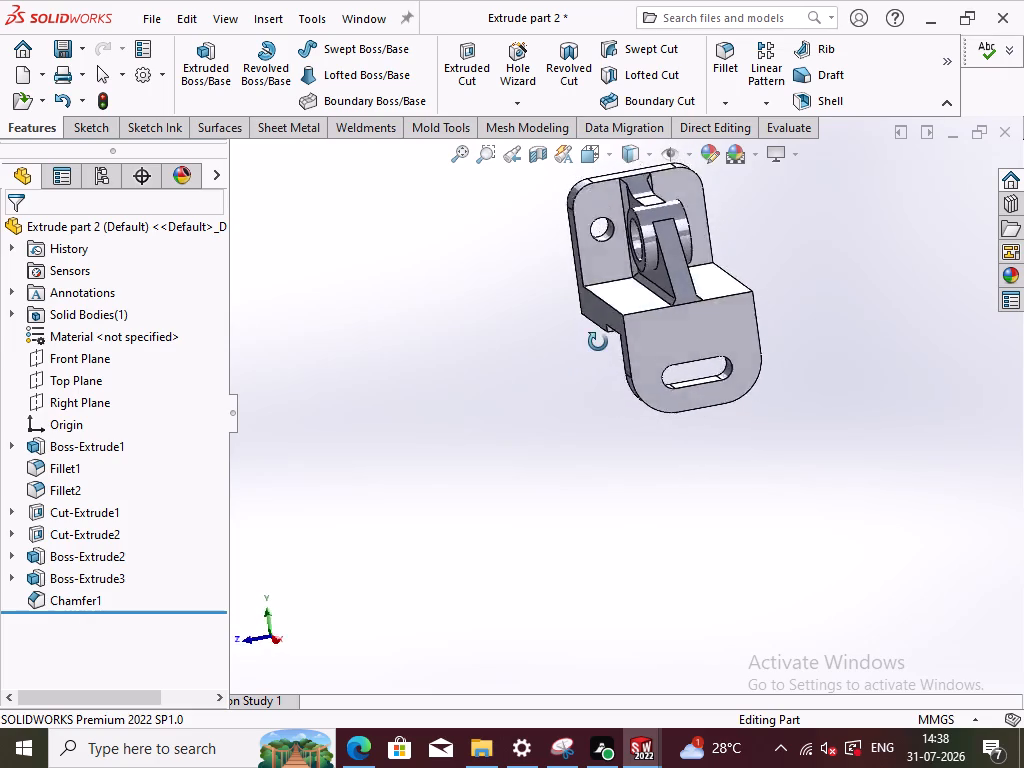
middle_drag(598, 342, 829, 429)
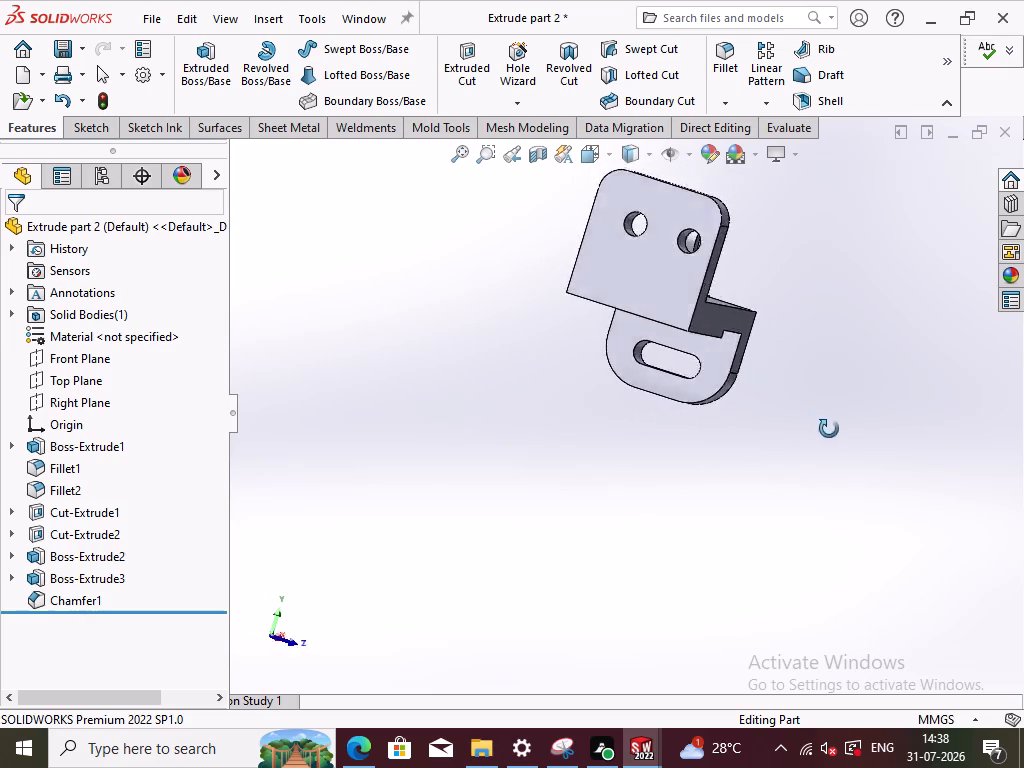
middle_drag(829, 429, 583, 506)
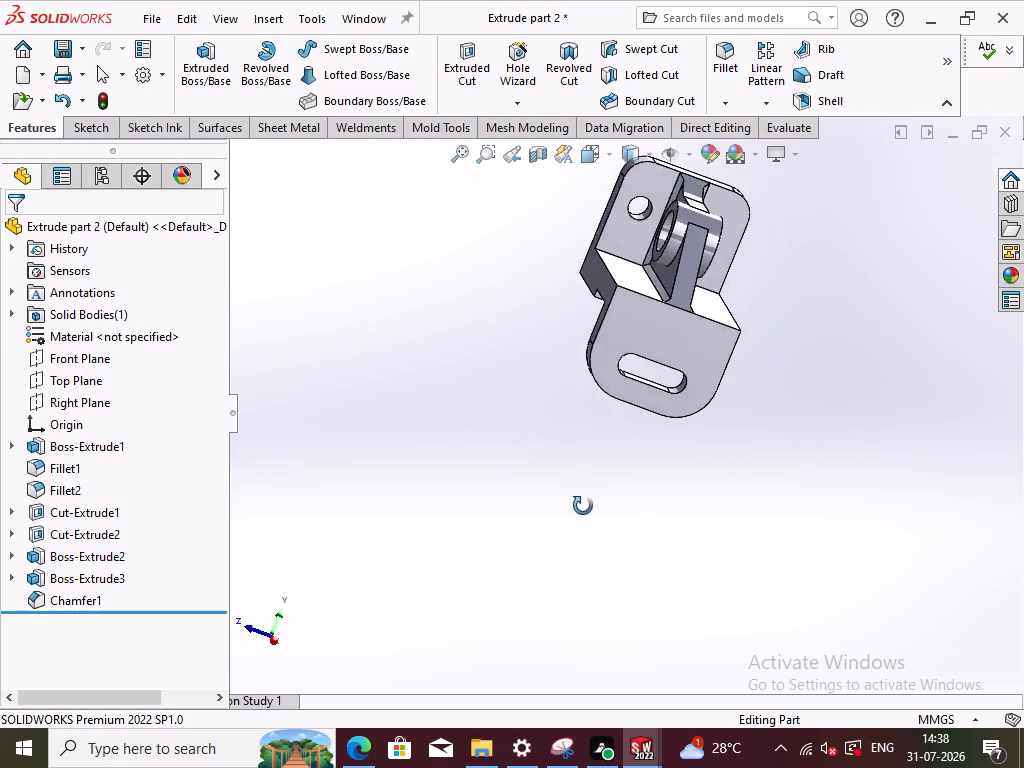
middle_drag(583, 506, 571, 546)
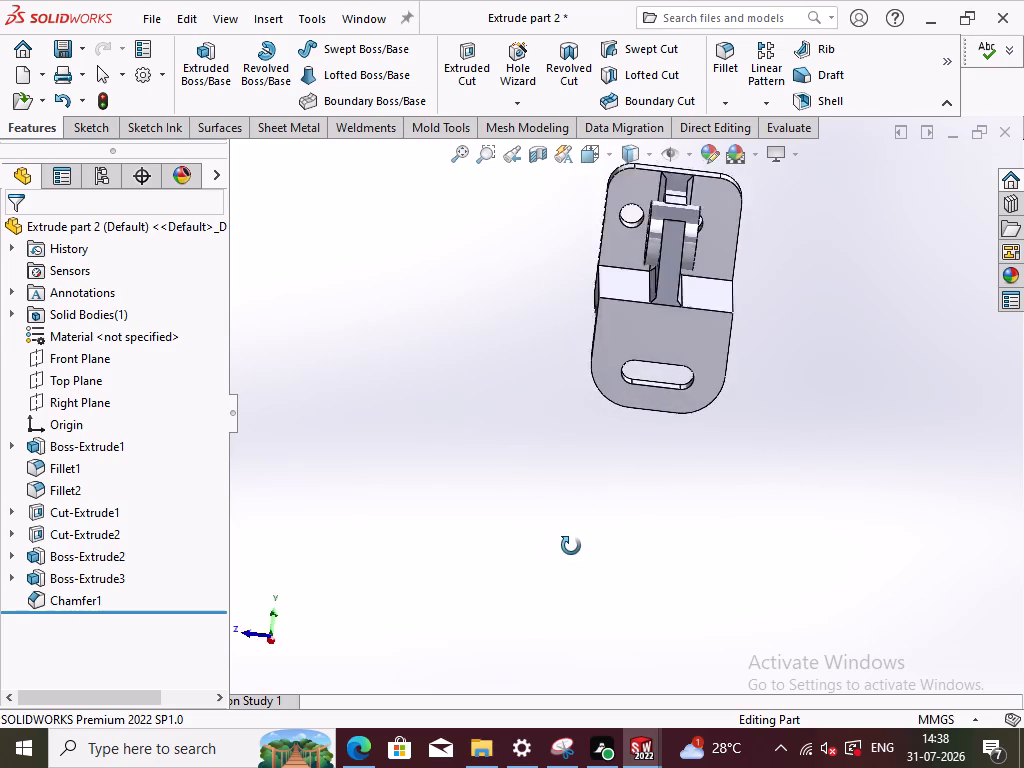
middle_drag(571, 546, 576, 567)
middle_drag(861, 464, 795, 438)
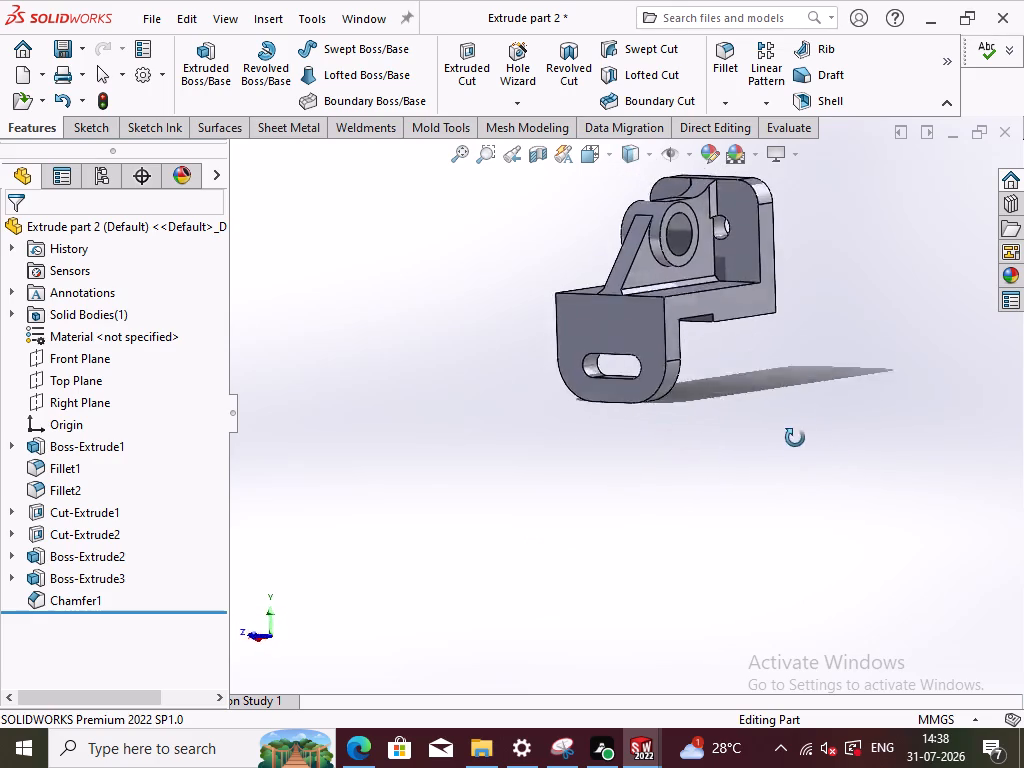
middle_drag(795, 438, 840, 528)
middle_drag(431, 222, 426, 270)
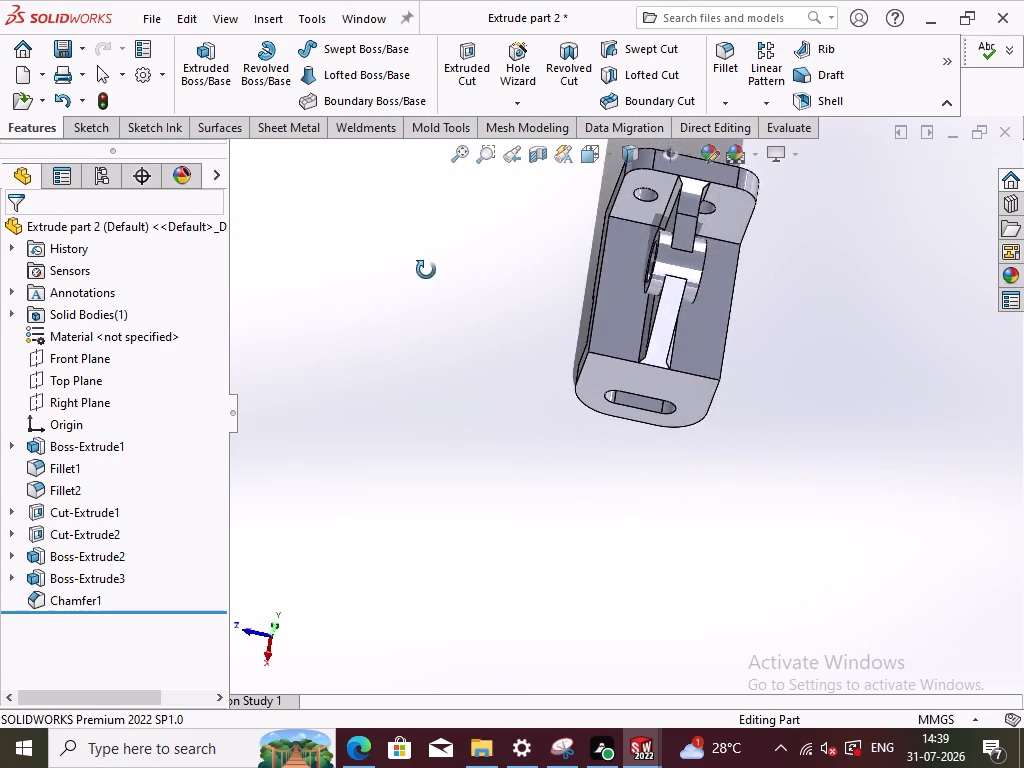
middle_drag(426, 270, 403, 266)
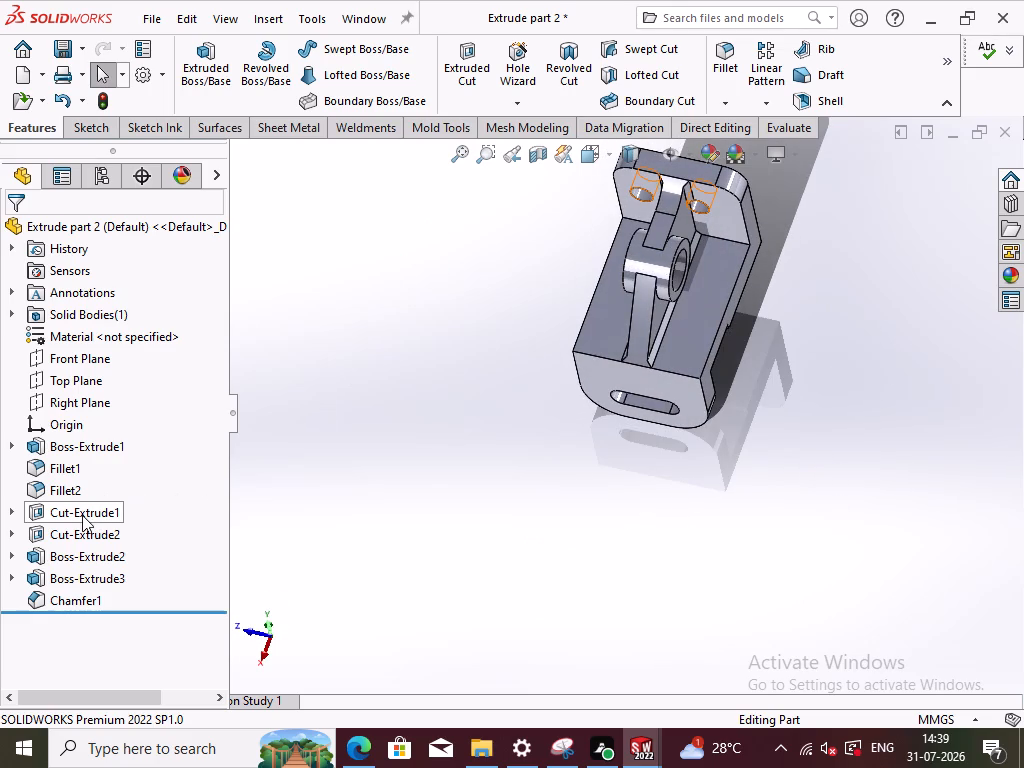
In Sketch2 of Cut-Extrude1, set the off-centre hole's distance from its nearest side edge of the back plate to 10 mm.
click(15, 509)
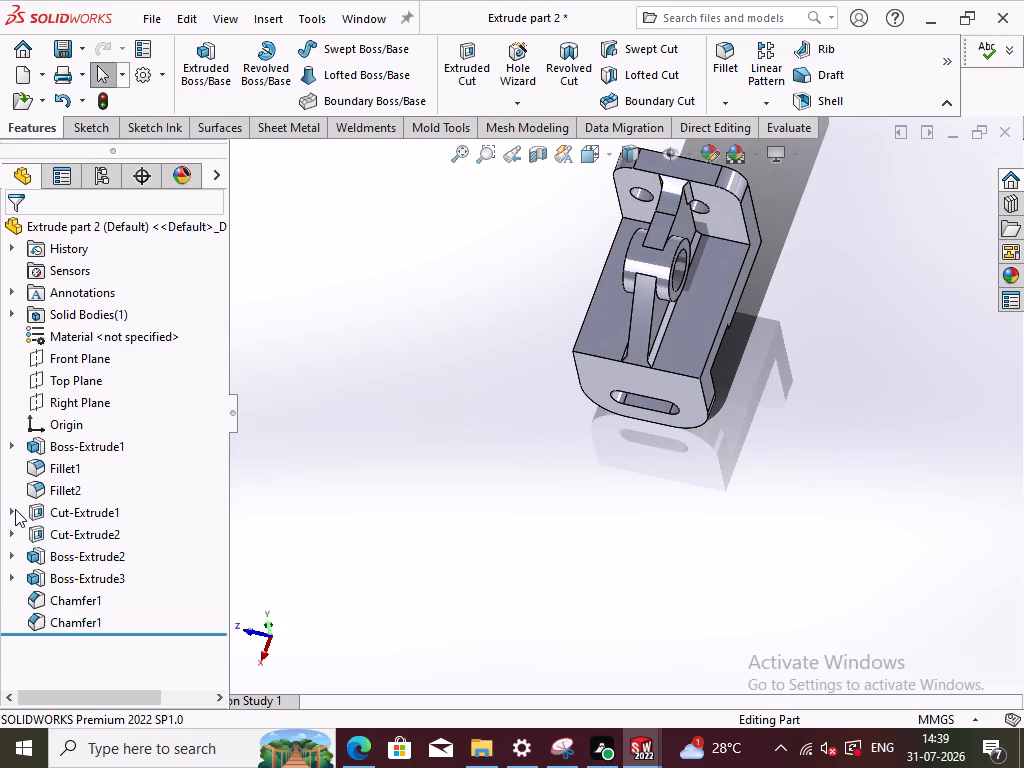
double_click(85, 532)
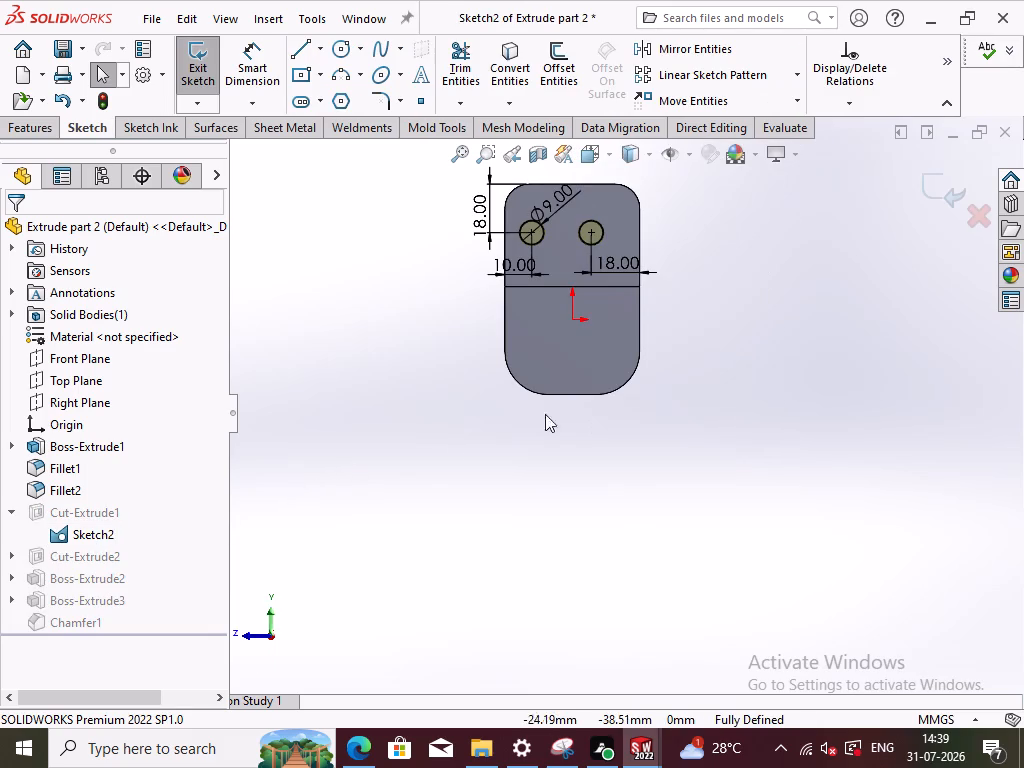
click(711, 444)
double_click(618, 257)
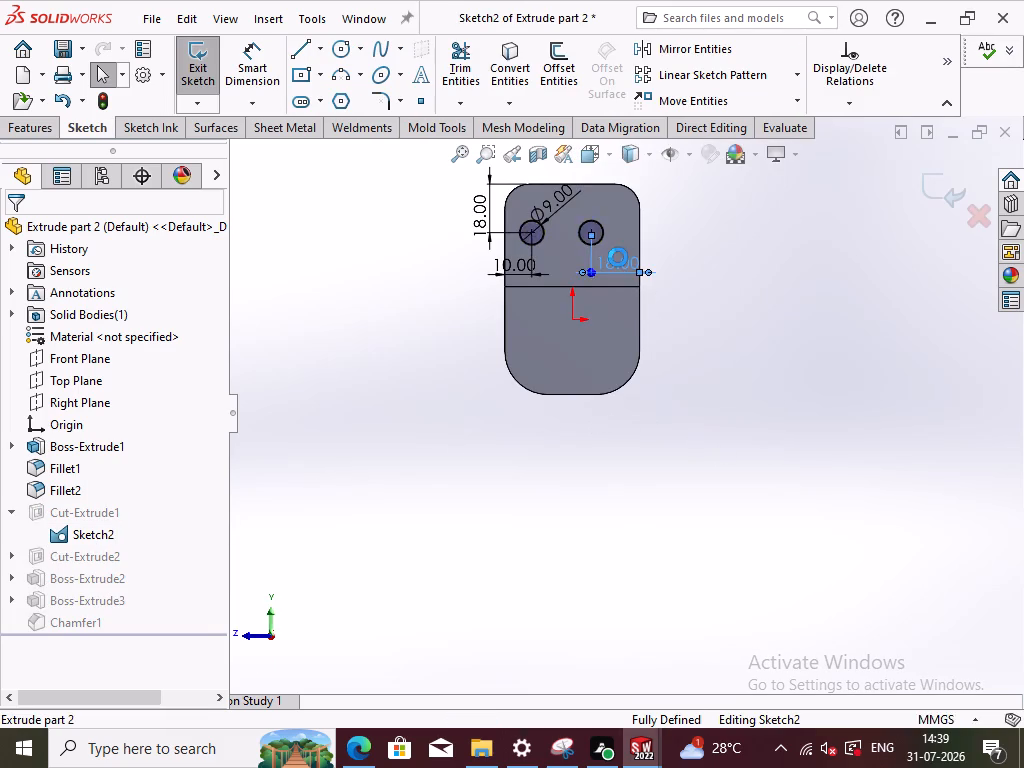
text(10)
key(Return)
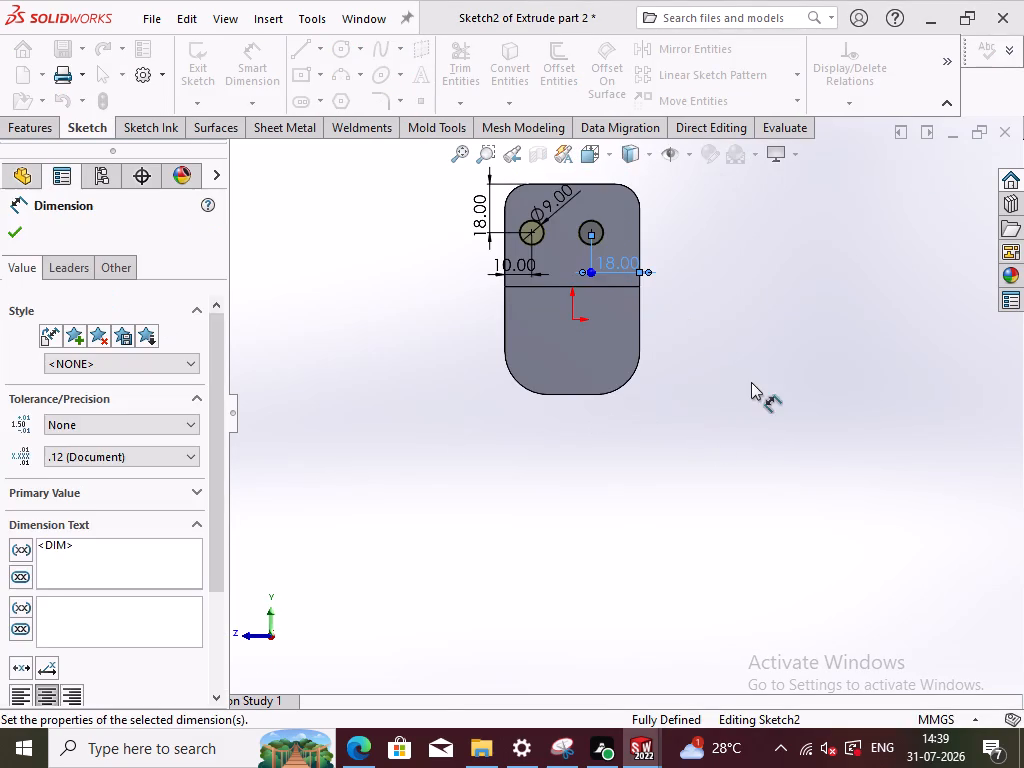
click(751, 382)
click(933, 178)
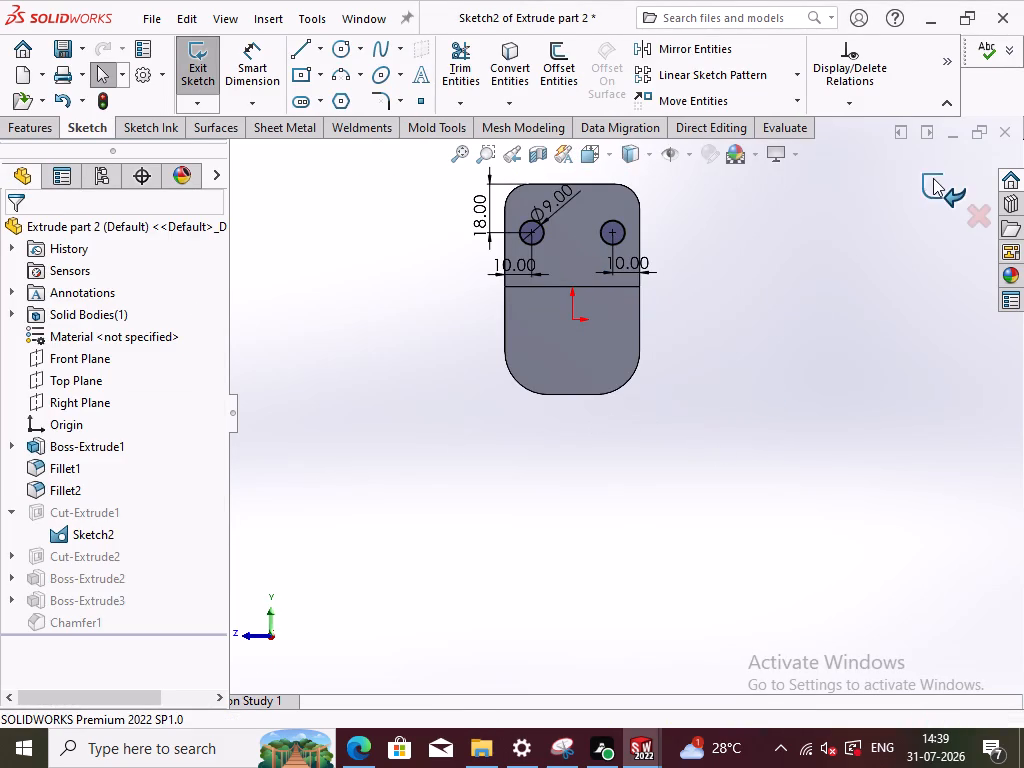
click(791, 336)
Check the back plate's repositioned hole from several angles and save the part.
middle_drag(754, 337, 856, 427)
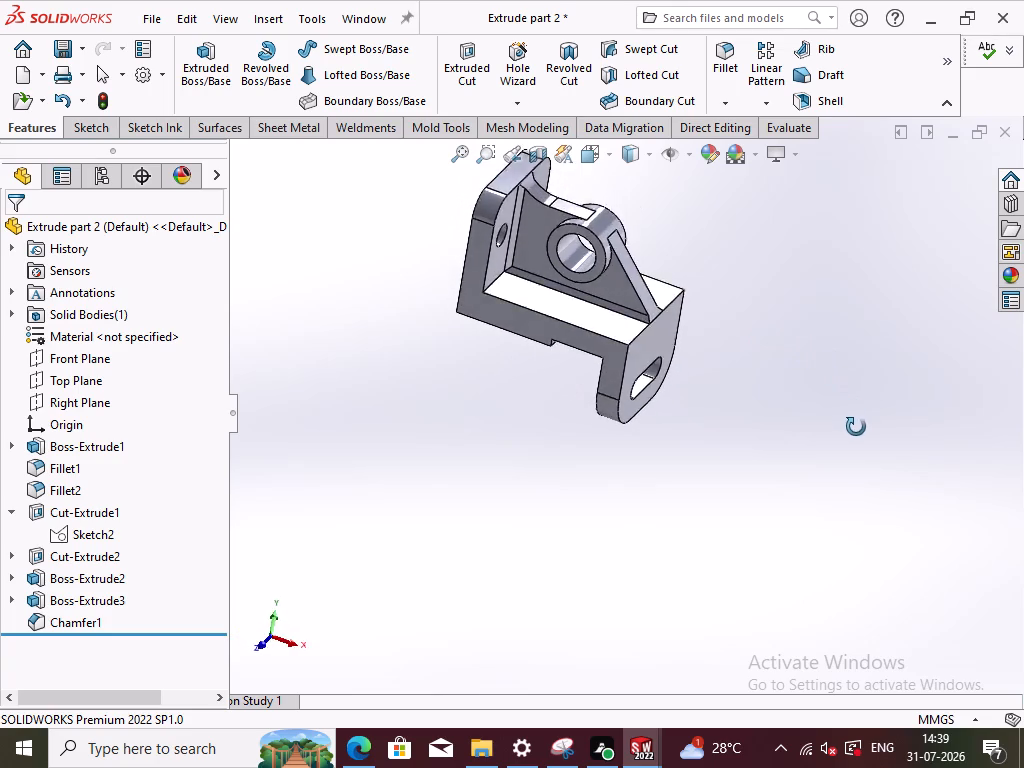
middle_drag(856, 427, 777, 402)
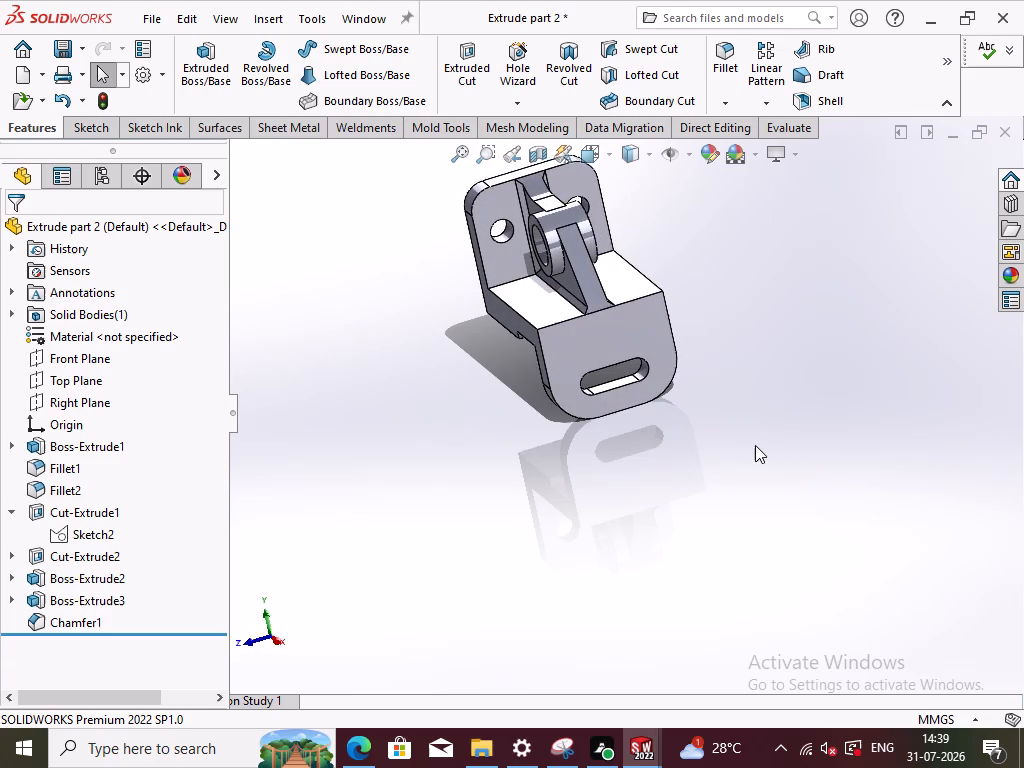
key(ctrl+s)
click(631, 482)
middle_drag(485, 504, 353, 494)
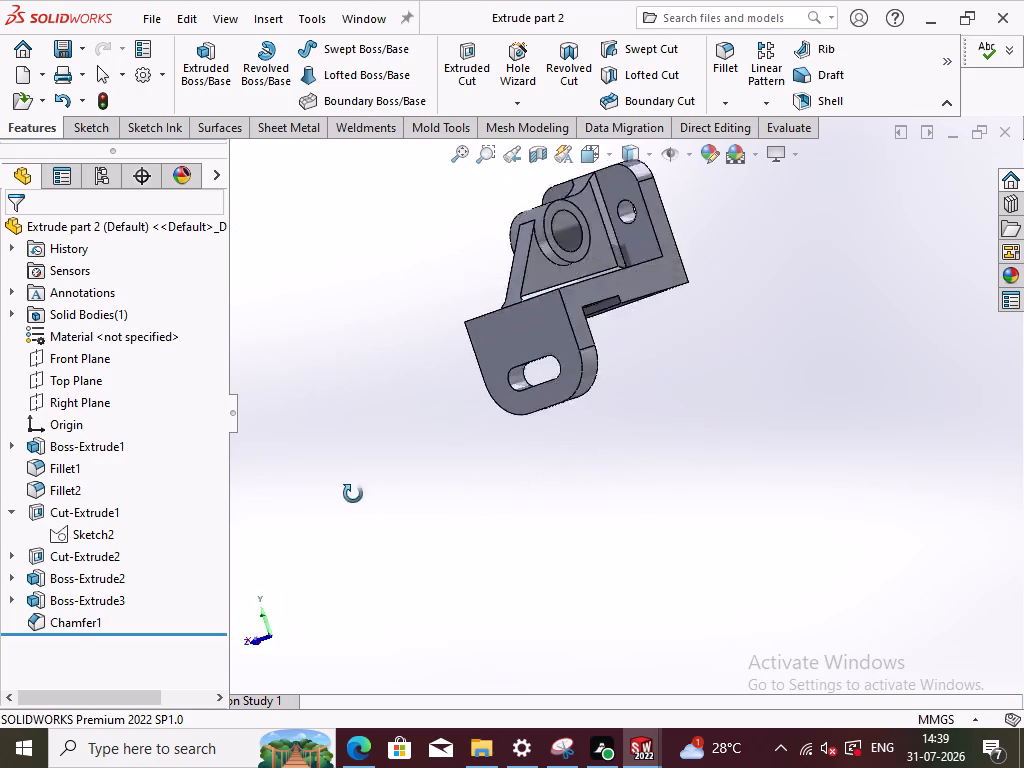
middle_drag(353, 494, 647, 495)
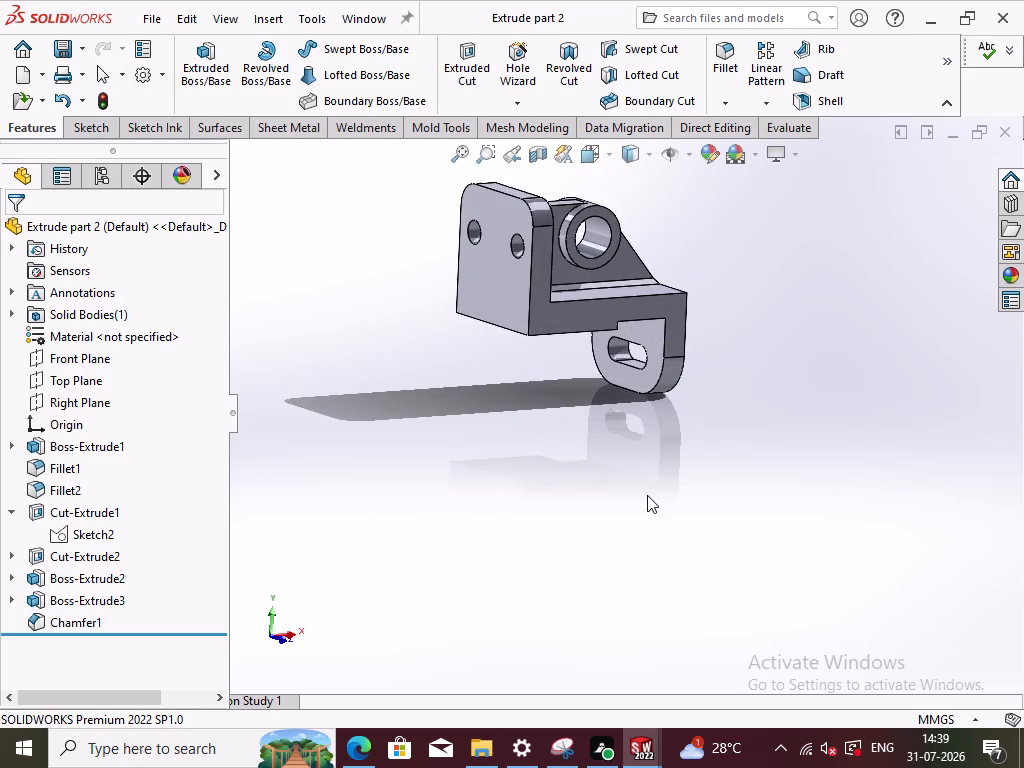
Show the bracket in isometric view and capture the whole model as a new rectangular snip with Snipping Tool.
key(ctrl+7)
click(452, 569)
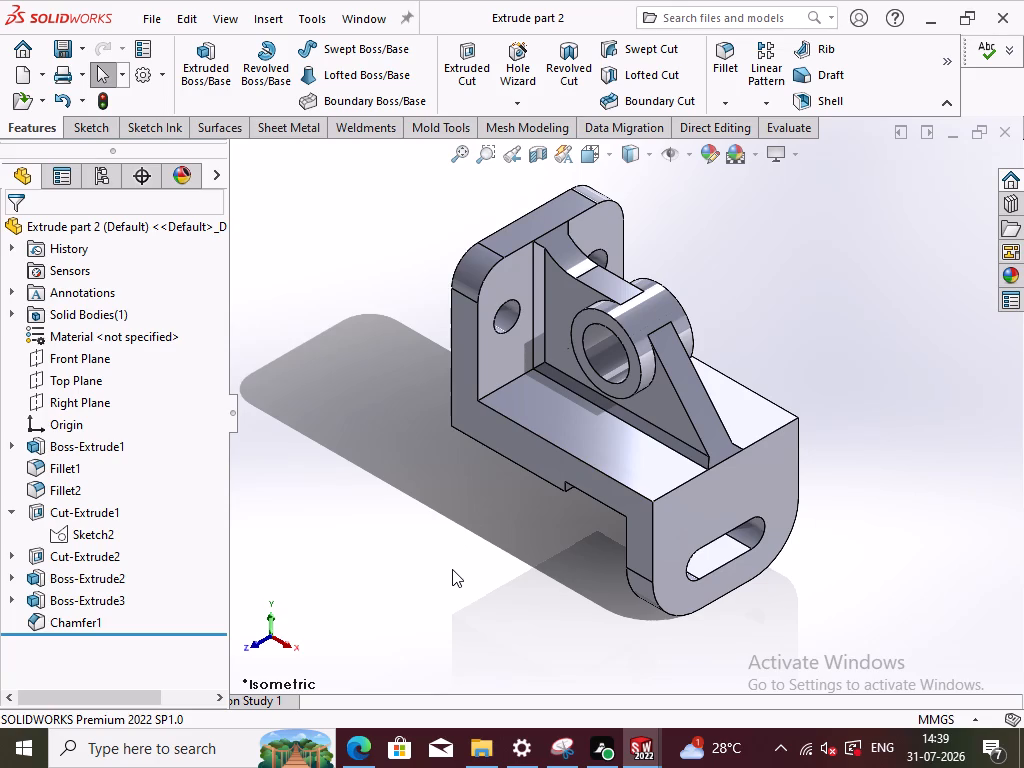
scroll(452, 569, down, 1)
scroll(452, 569, up, 1)
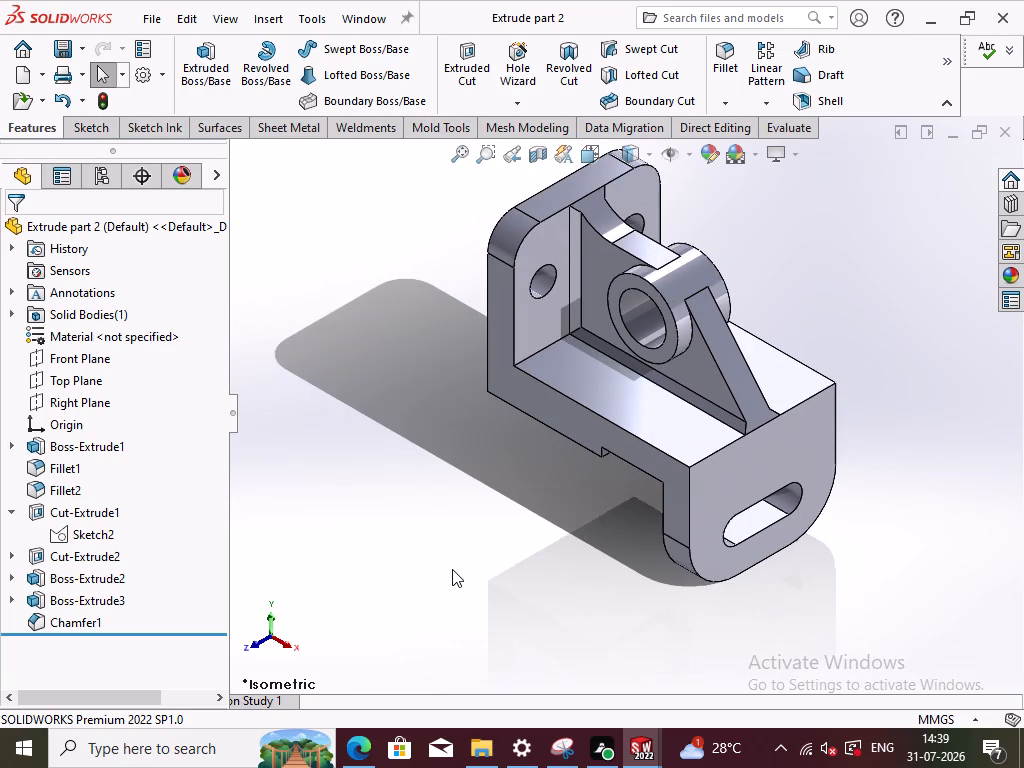
scroll(452, 569, up, 1)
scroll(859, 388, down, 1)
scroll(859, 388, up, 1)
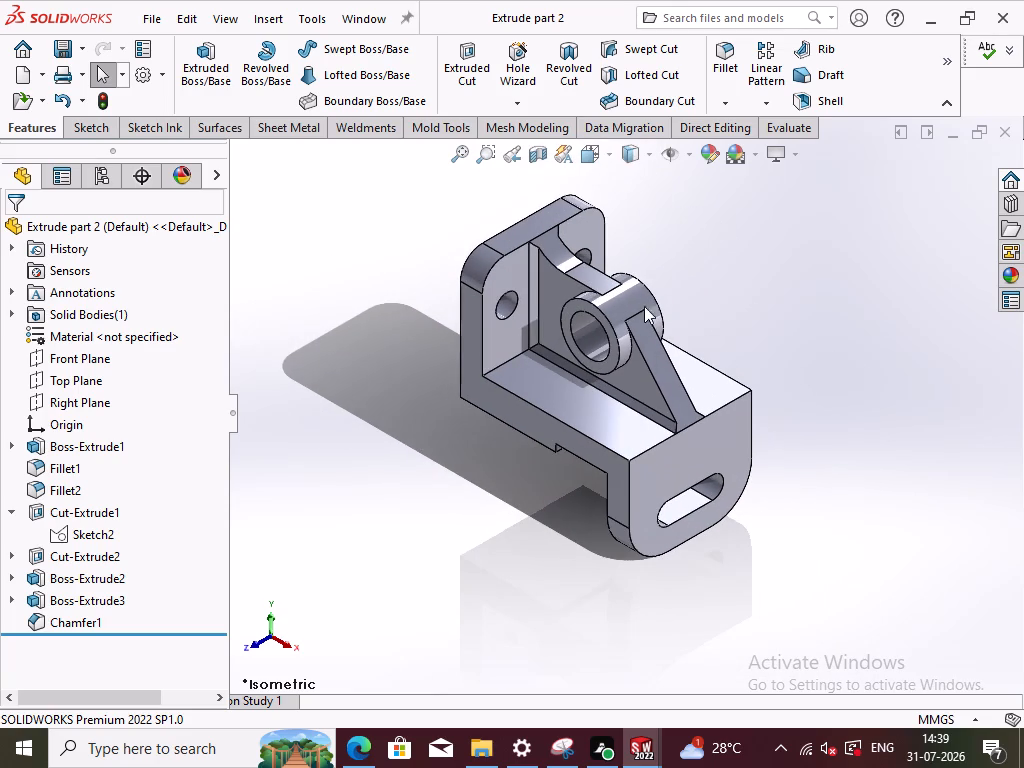
click(566, 752)
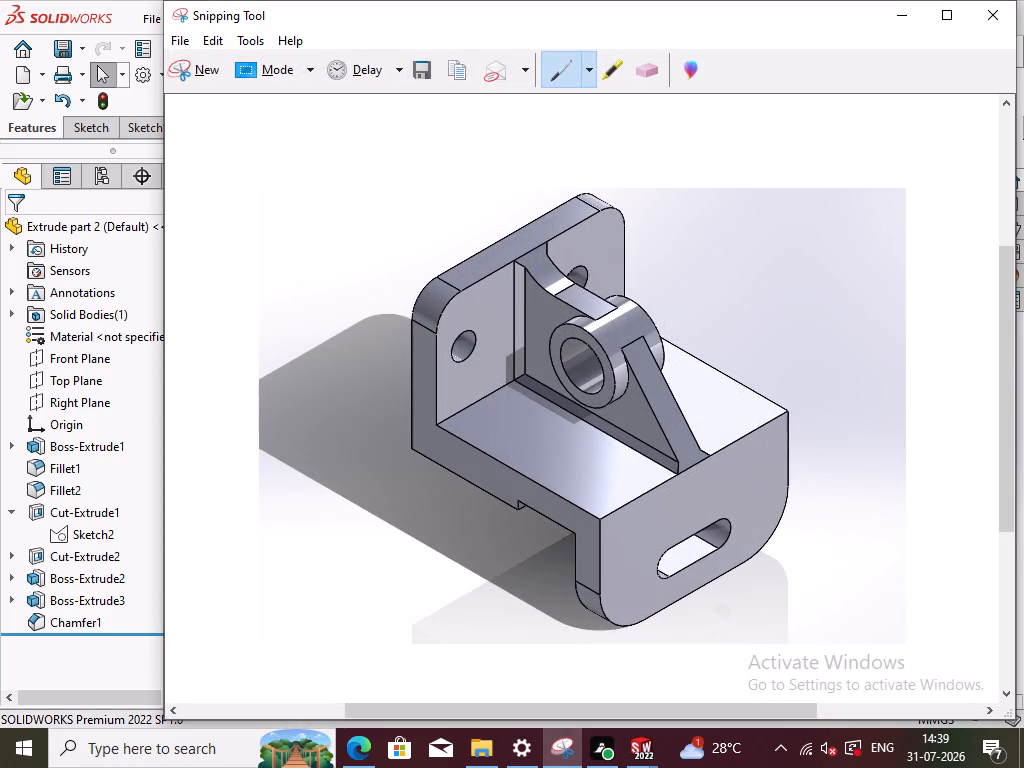
click(206, 73)
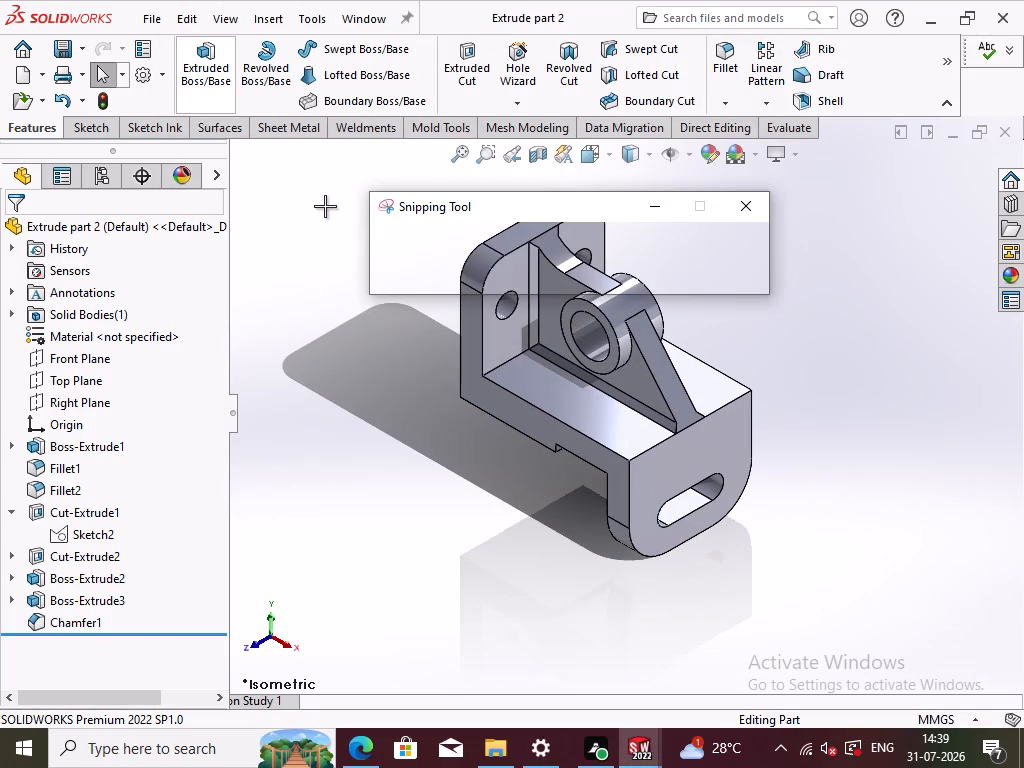
drag(300, 181, 924, 600)
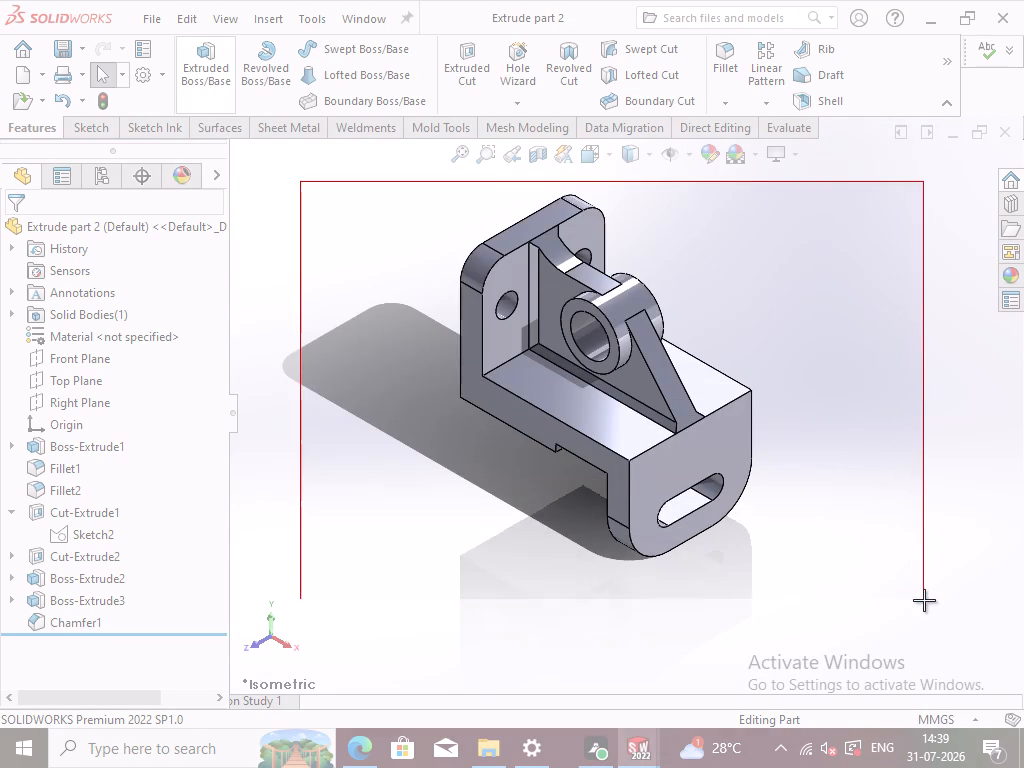
drag(924, 600, 916, 623)
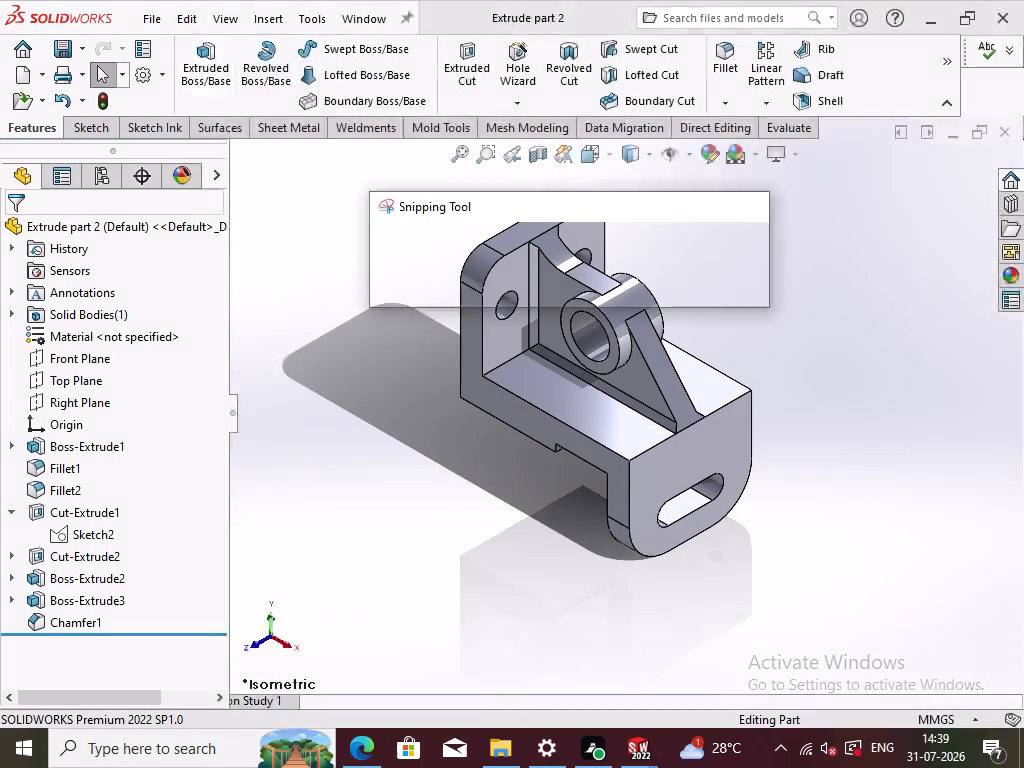
Save the snip as PNG "Extrude part 2" in Pictures, replacing the existing file, and put Snipping Tool away.
click(446, 67)
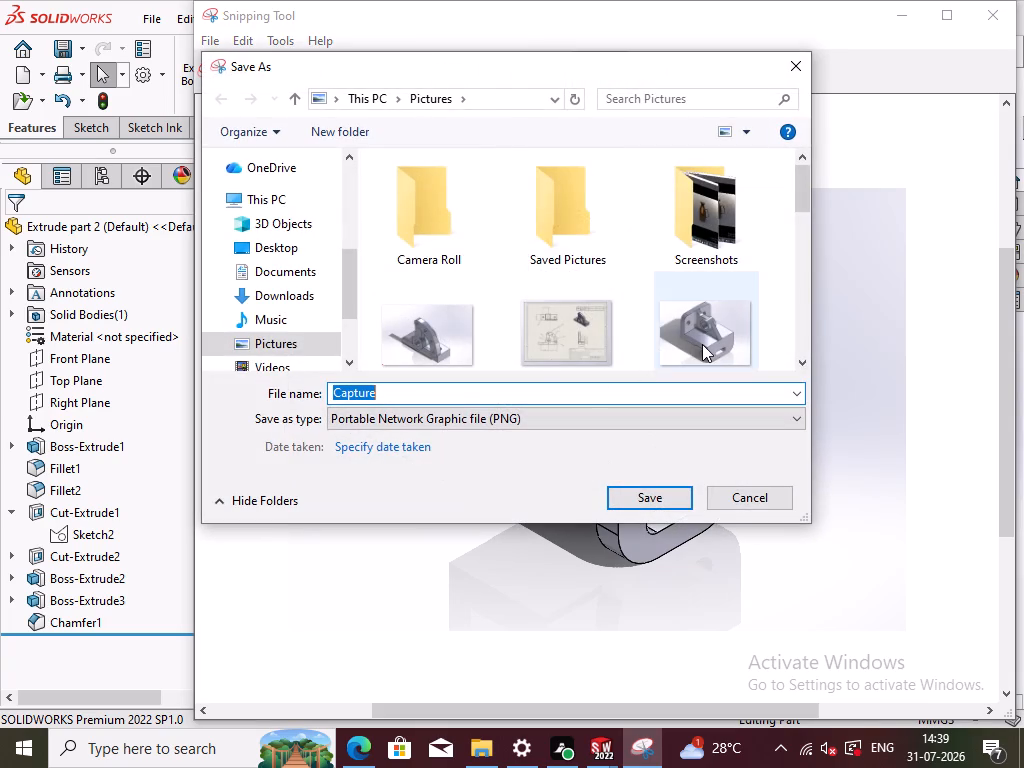
click(702, 344)
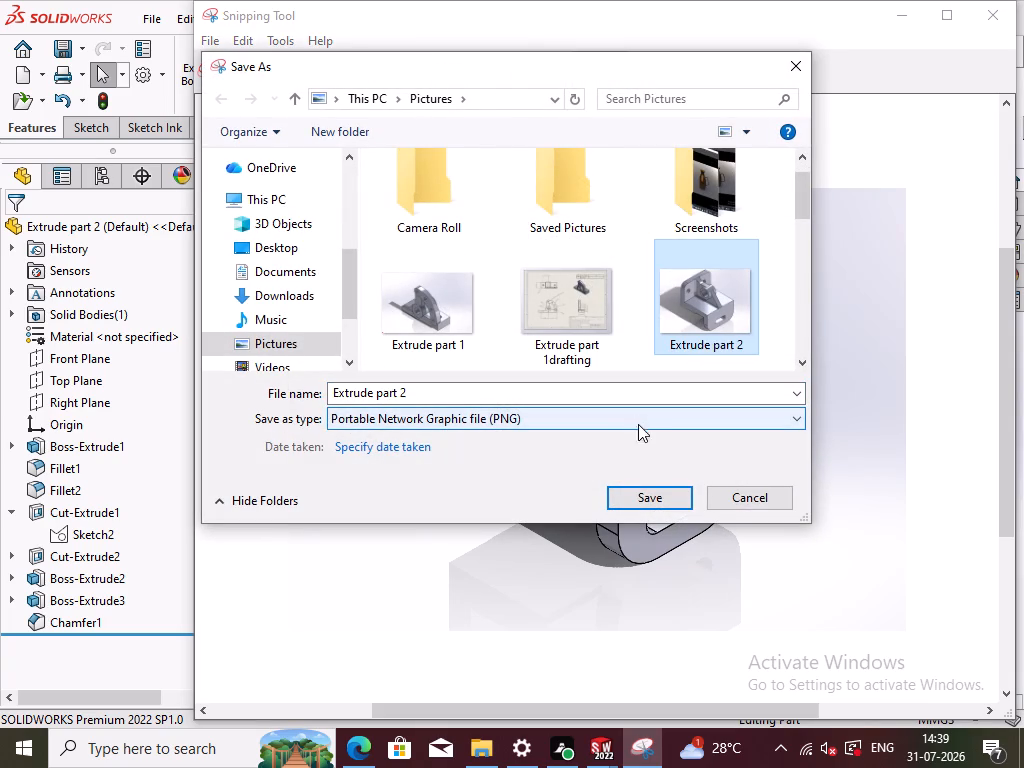
click(657, 496)
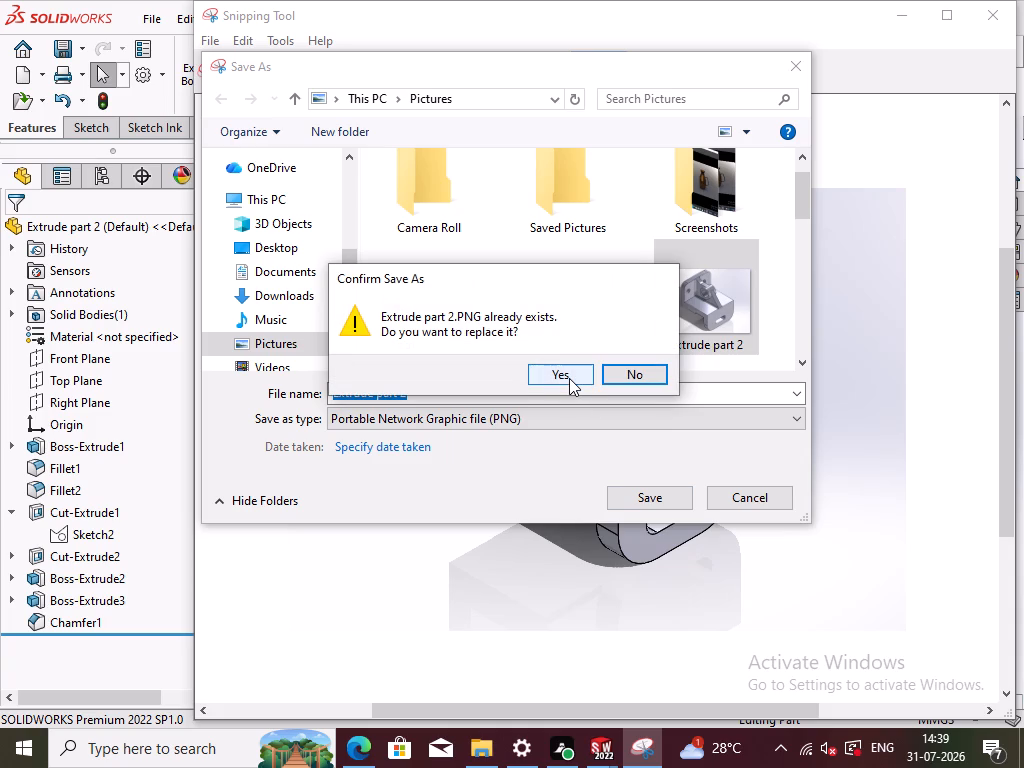
click(569, 378)
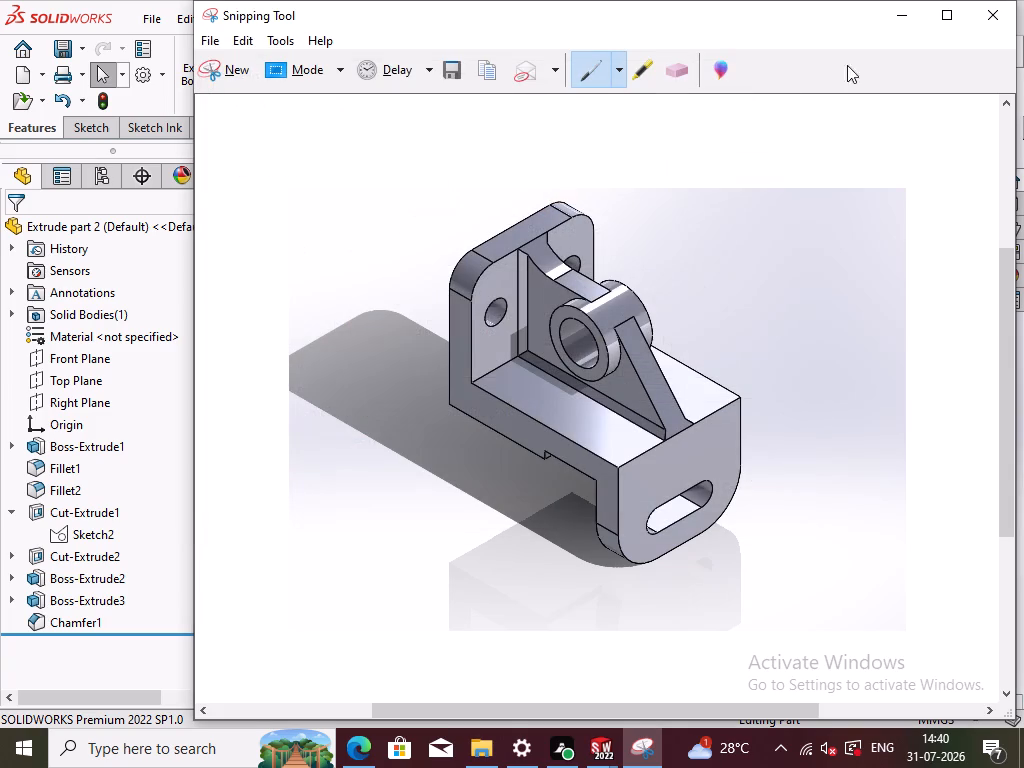
click(906, 15)
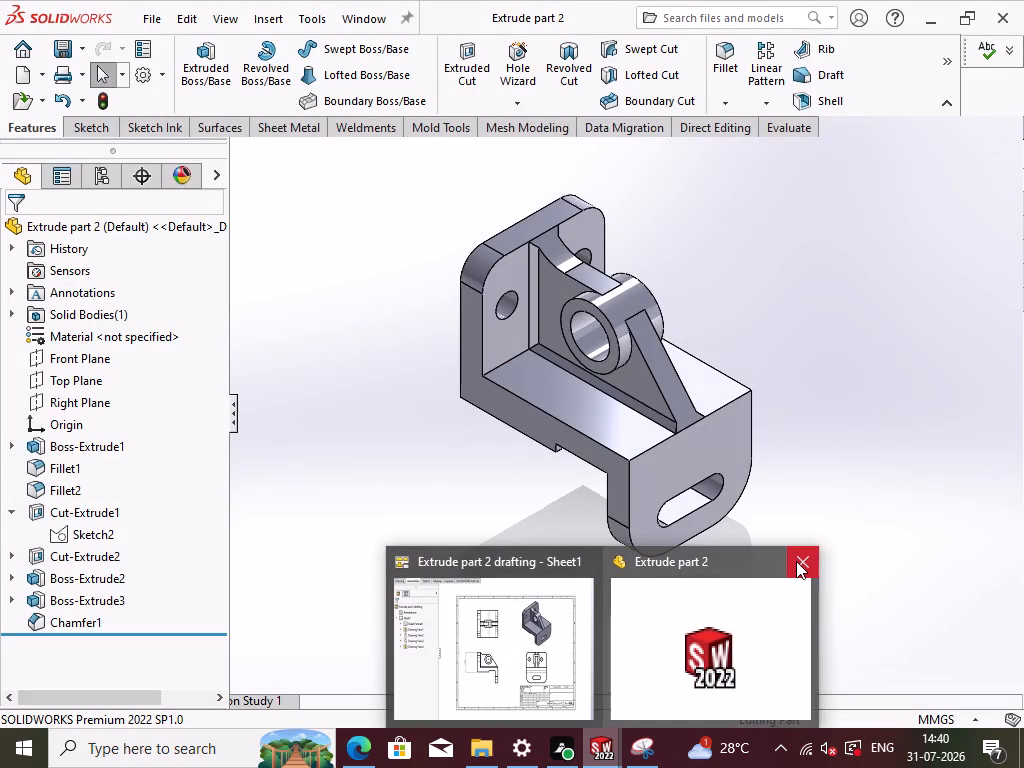
Close the "Extrude part 2" part window and return to the "Extrude part 2 drafting" sheet in SOLIDWORKS.
click(796, 561)
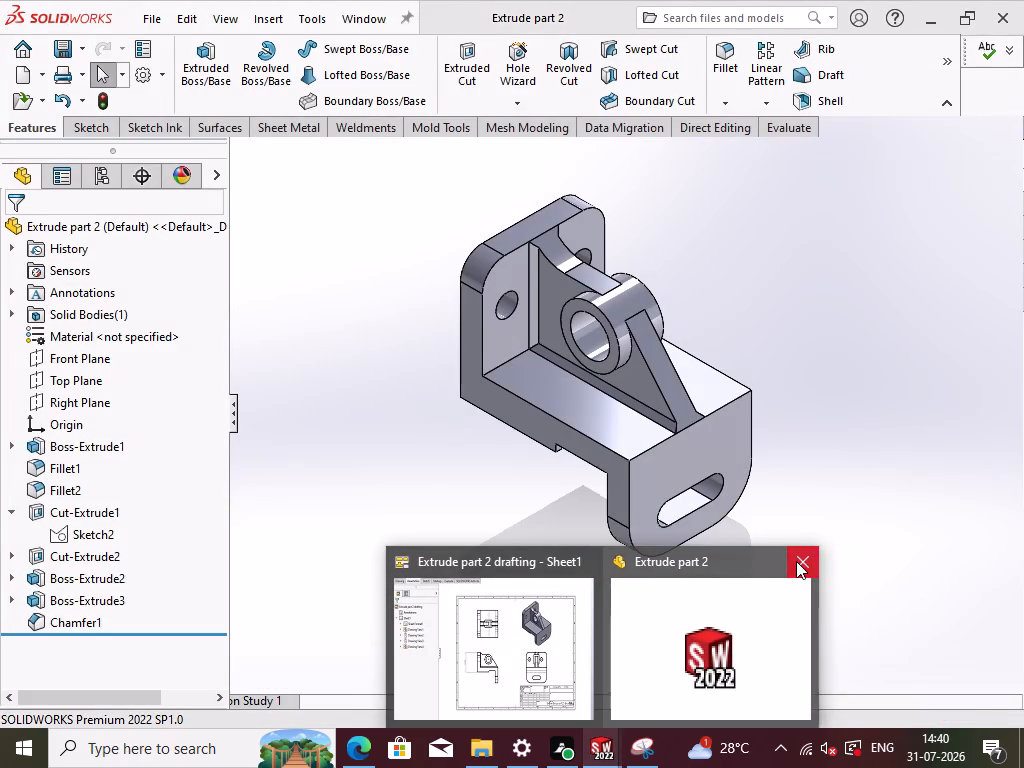
click(647, 591)
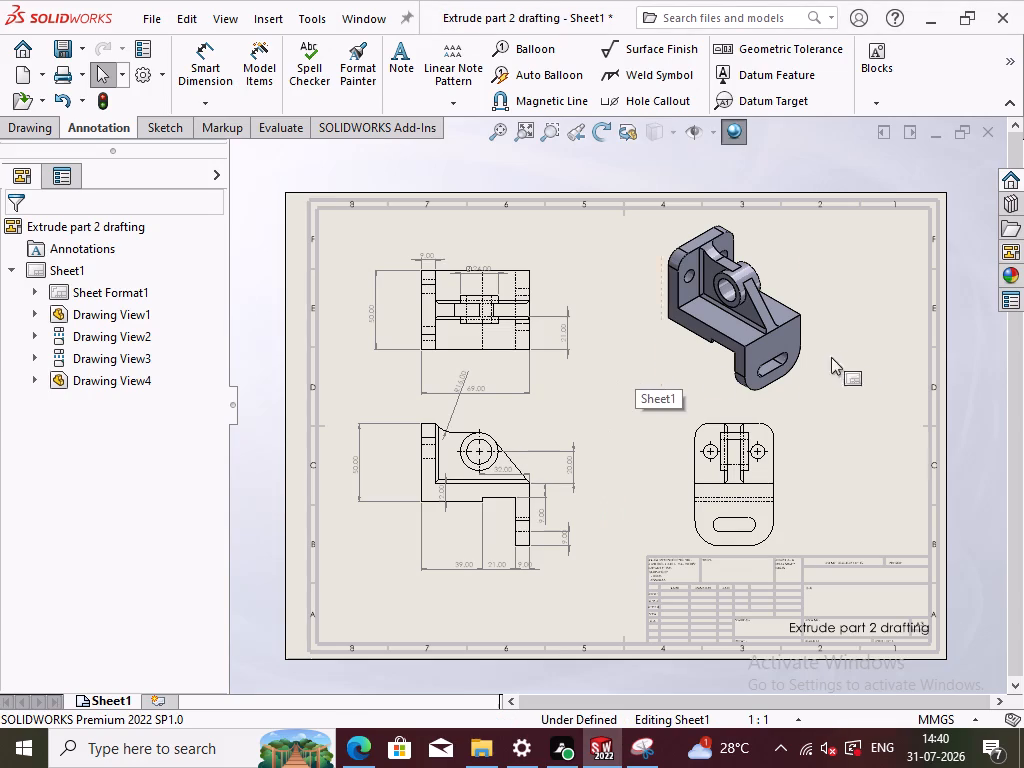
click(837, 399)
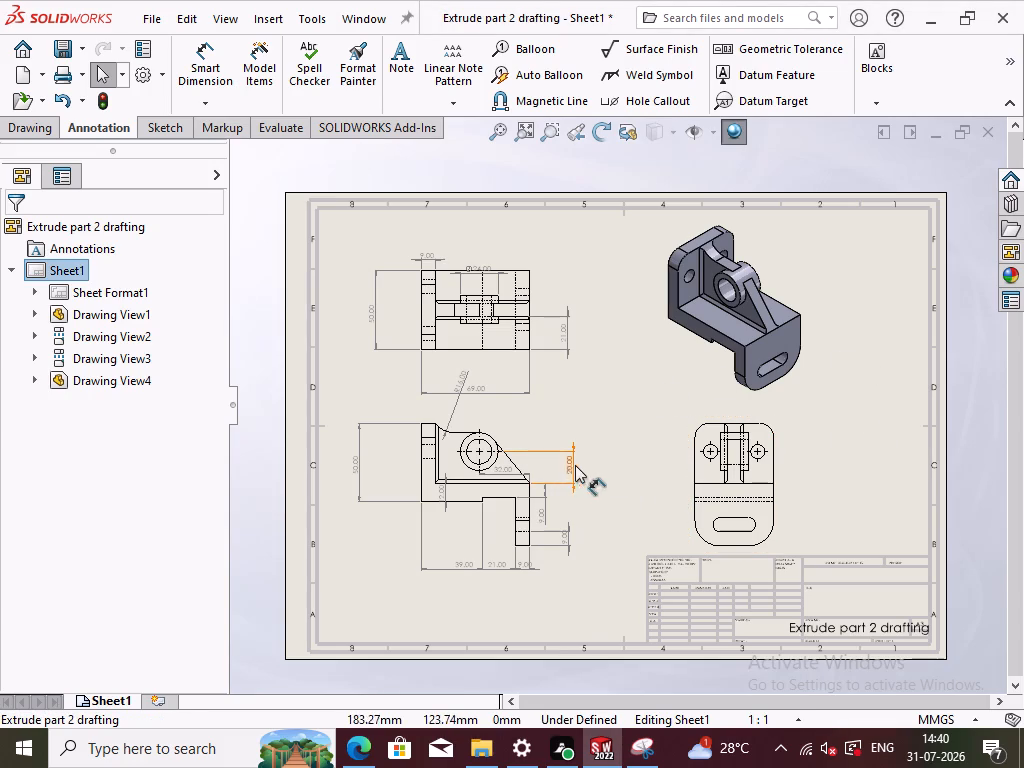
click(605, 364)
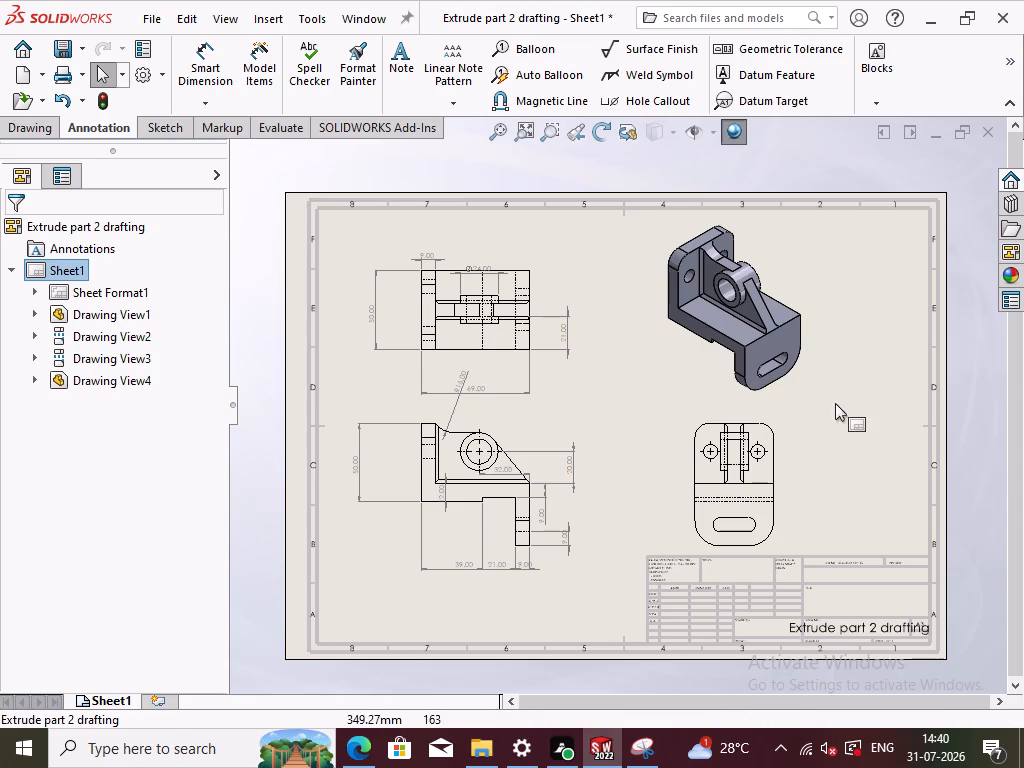